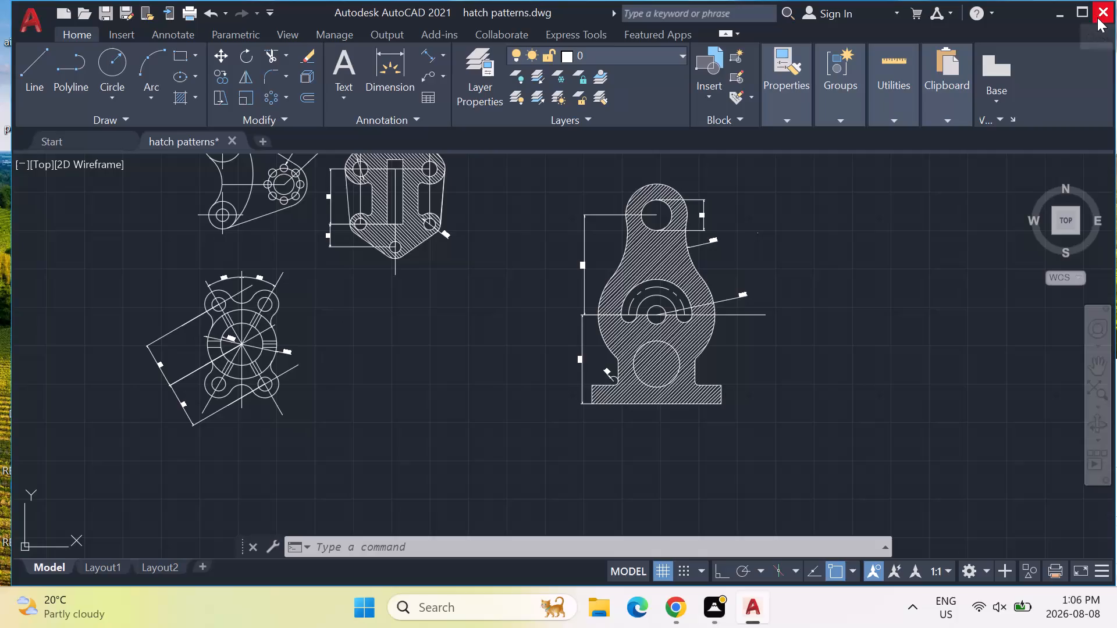
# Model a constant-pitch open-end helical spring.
# Quit AutoCAD without saving the changes to the hatch patterns drawing.
pyautogui.click(1104, 10)
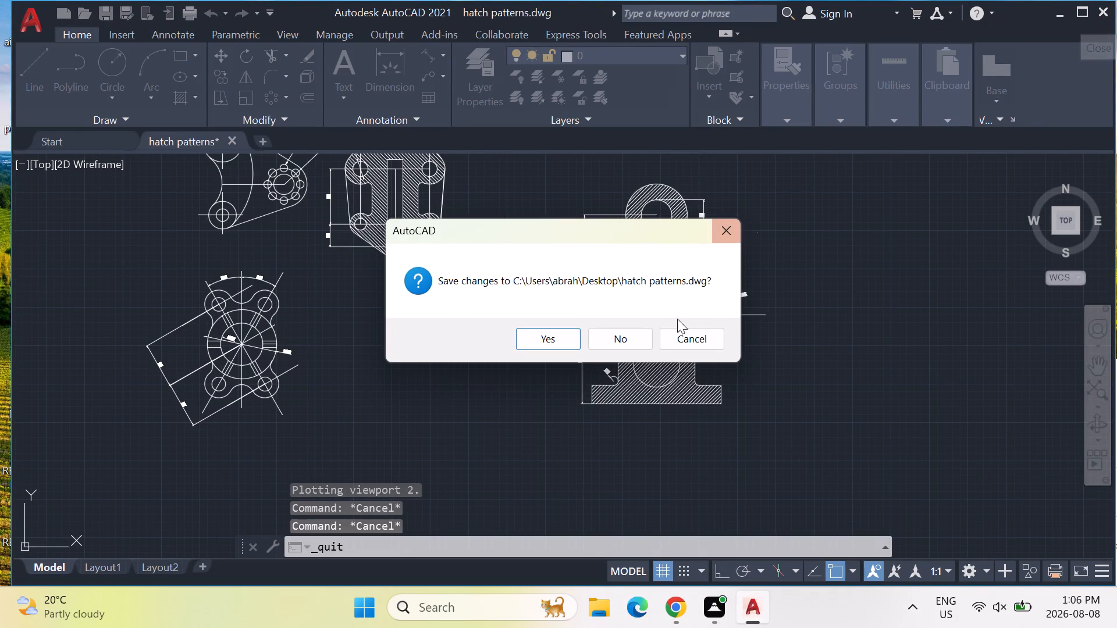
pyautogui.click(636, 341)
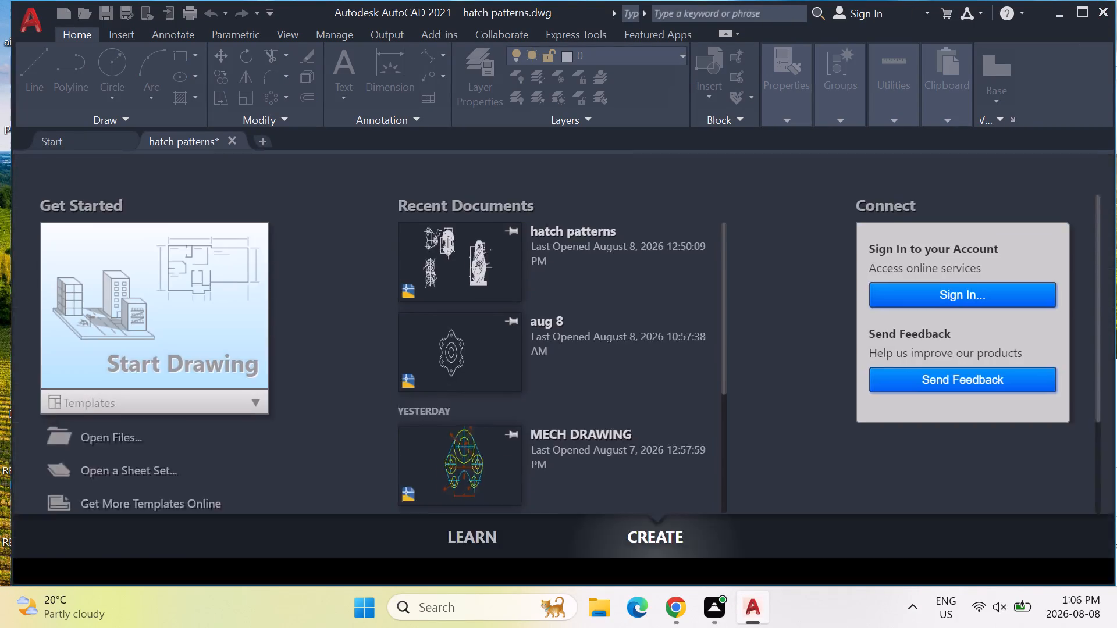
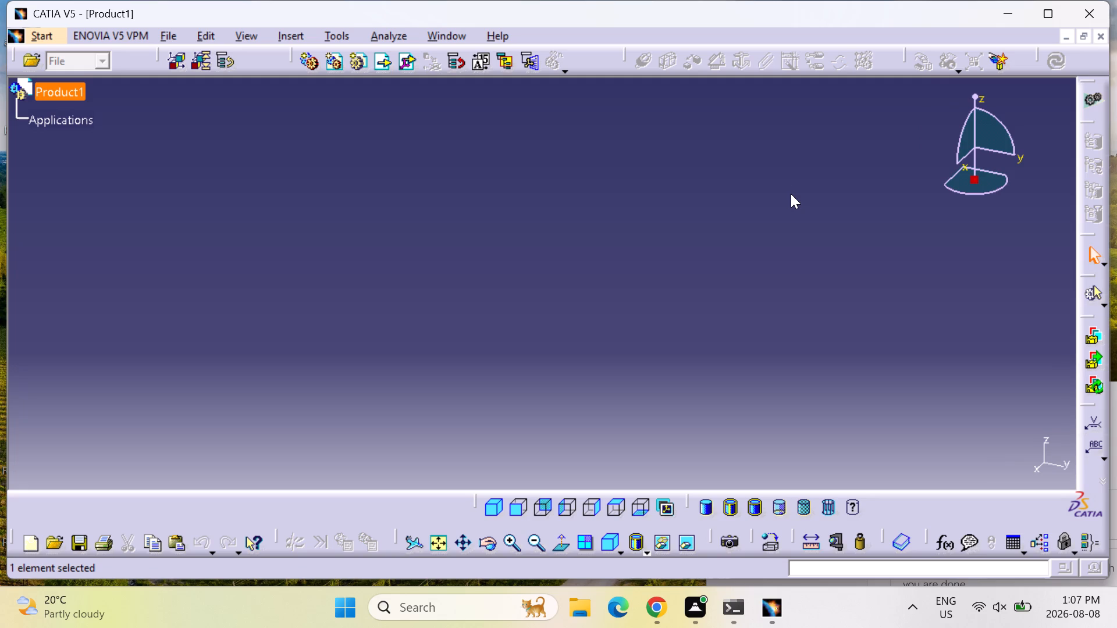
# Close the empty Product1 document.
pyautogui.click(1098, 32)
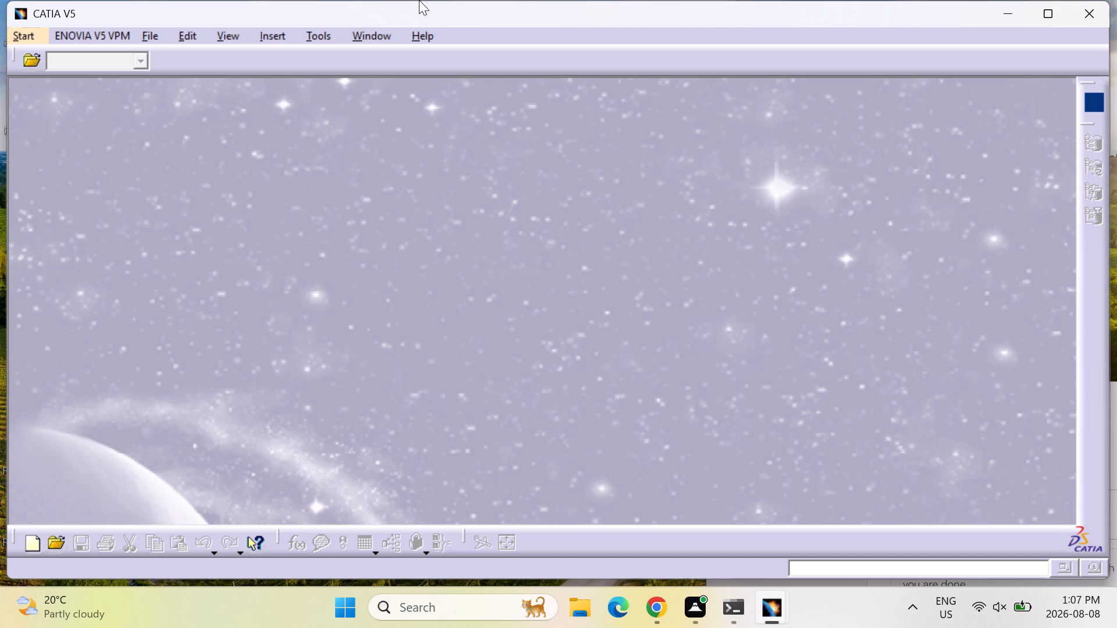
# Create a new Part Design part named Part1 with hybrid design and a geometrical set enabled.
pyautogui.click(33, 36)
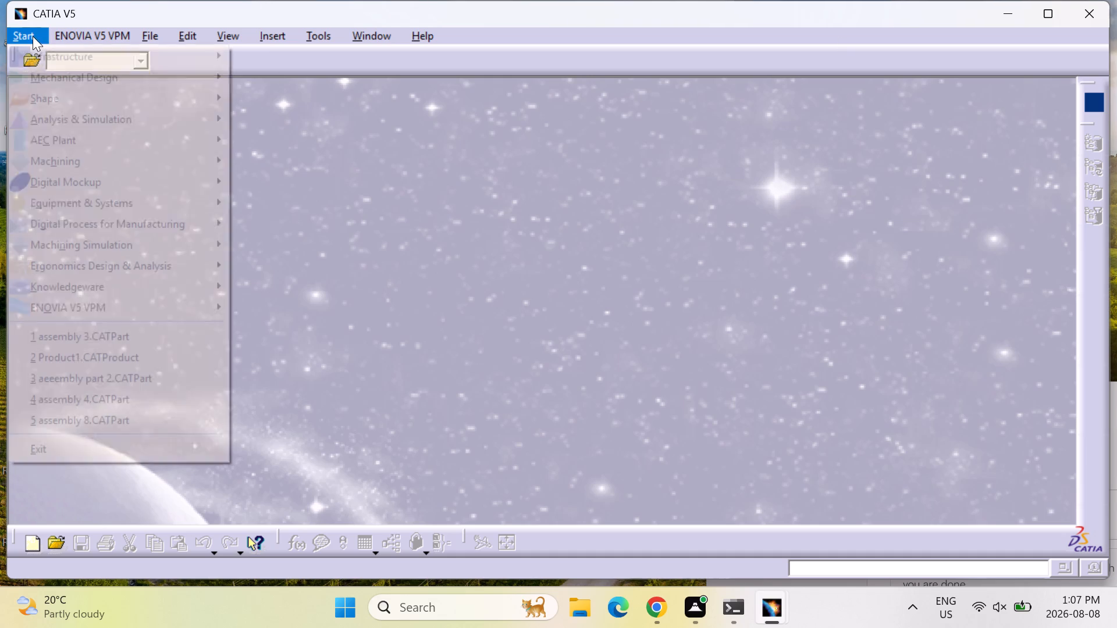
pyautogui.click(66, 75)
pyautogui.click(334, 79)
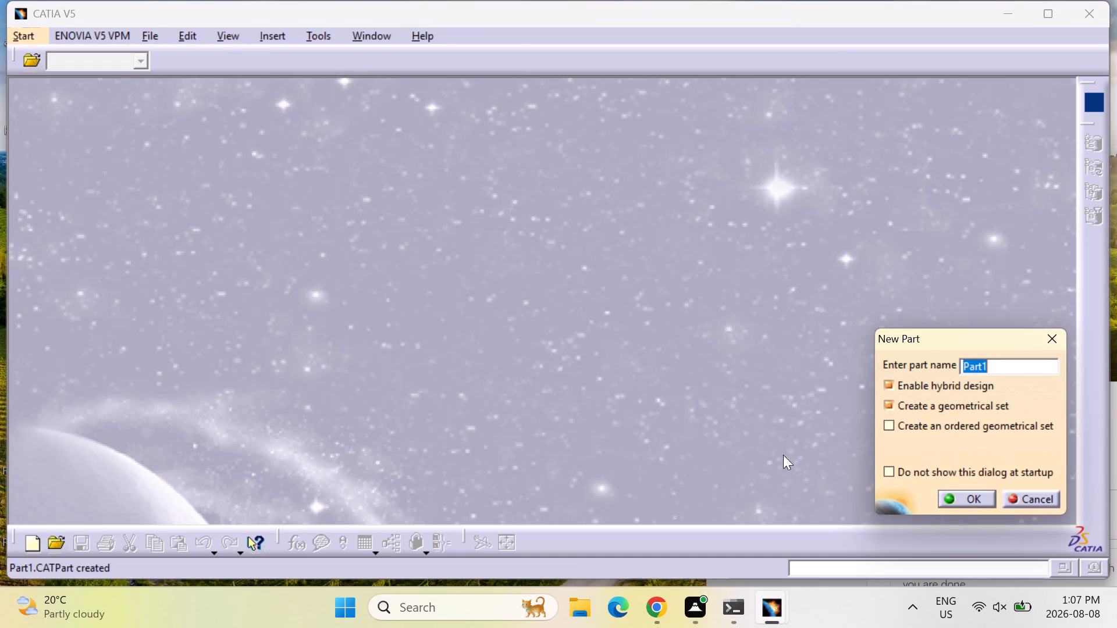
pyautogui.click(979, 499)
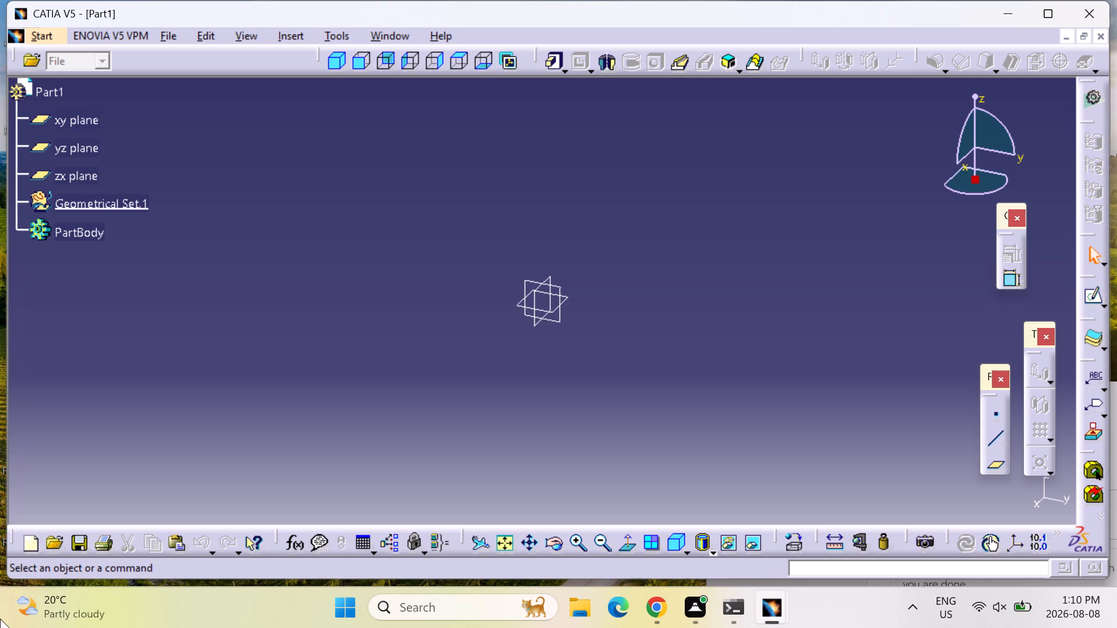
# Open a sketch on the xy plane and place a point on the H axis about 57 mm from the origin.
pyautogui.click(542, 310)
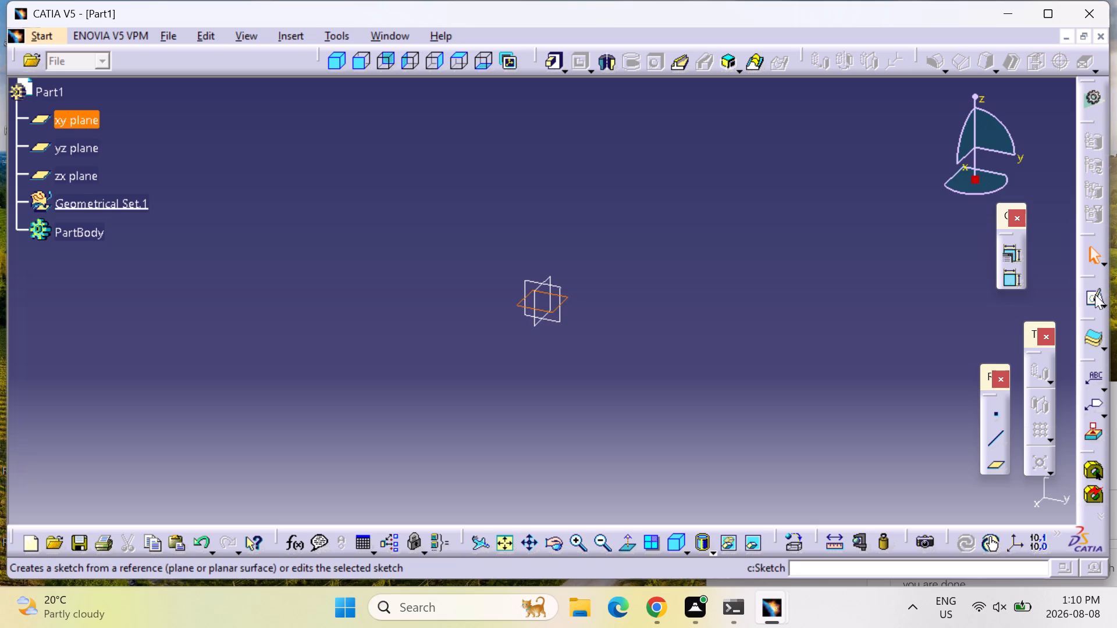
pyautogui.click(1090, 295)
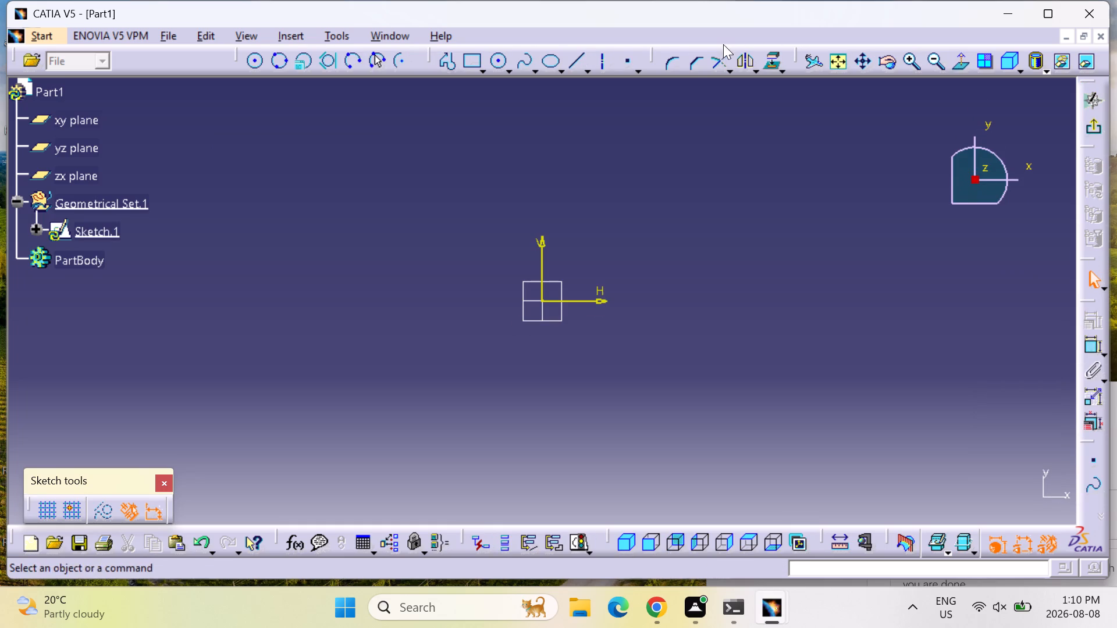
pyautogui.click(625, 60)
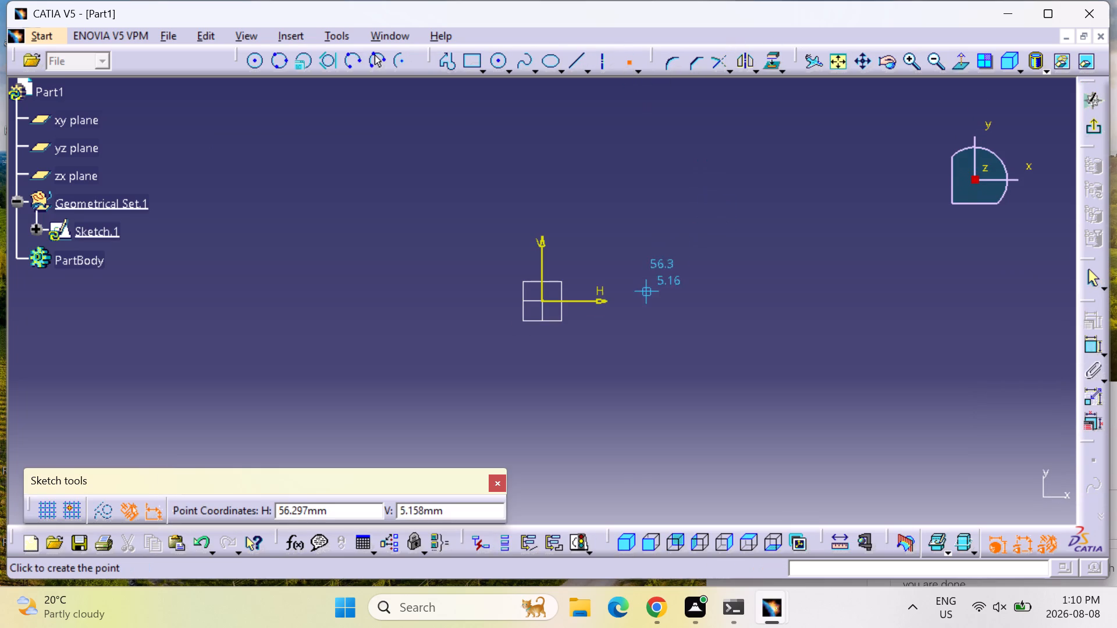
pyautogui.click(648, 303)
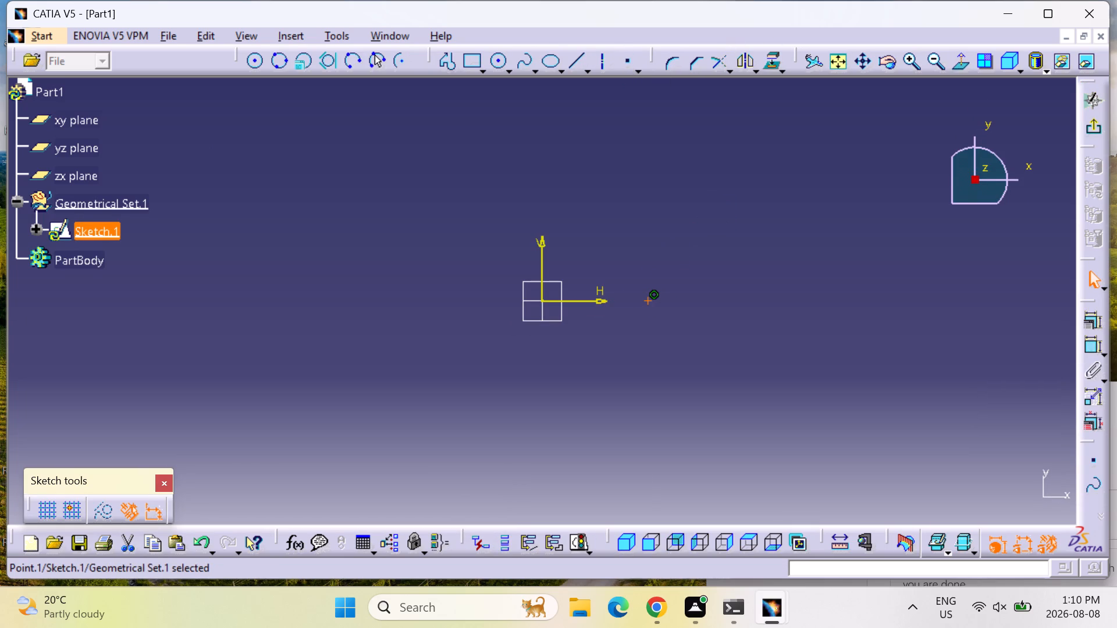
# Dimension the horizontal distance between the sketch origin and the point.
pyautogui.click(1091, 347)
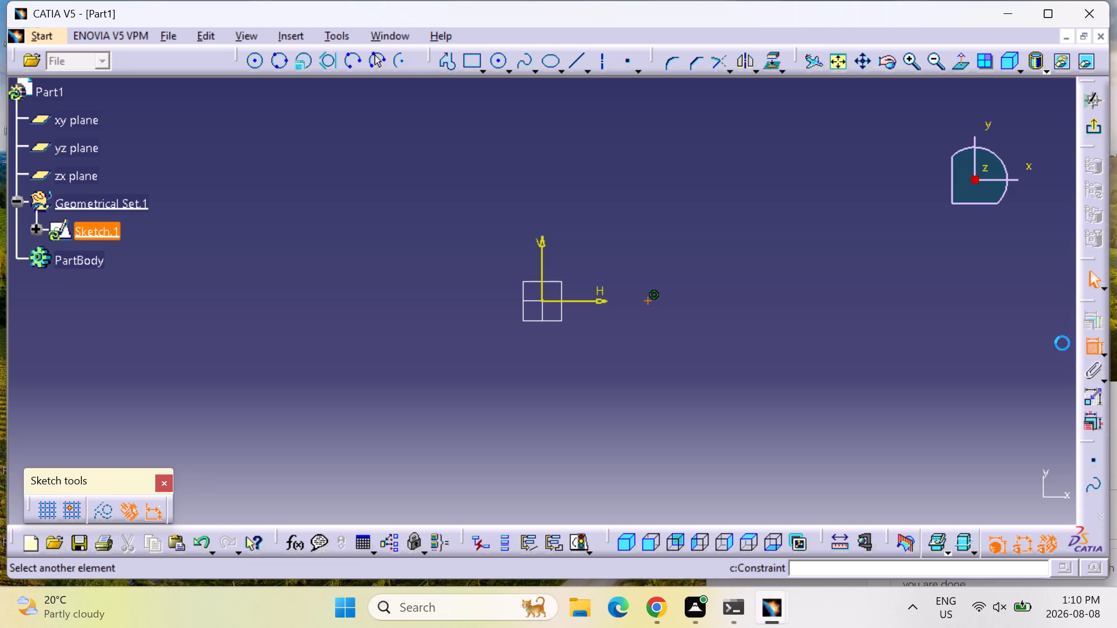
pyautogui.click(542, 301)
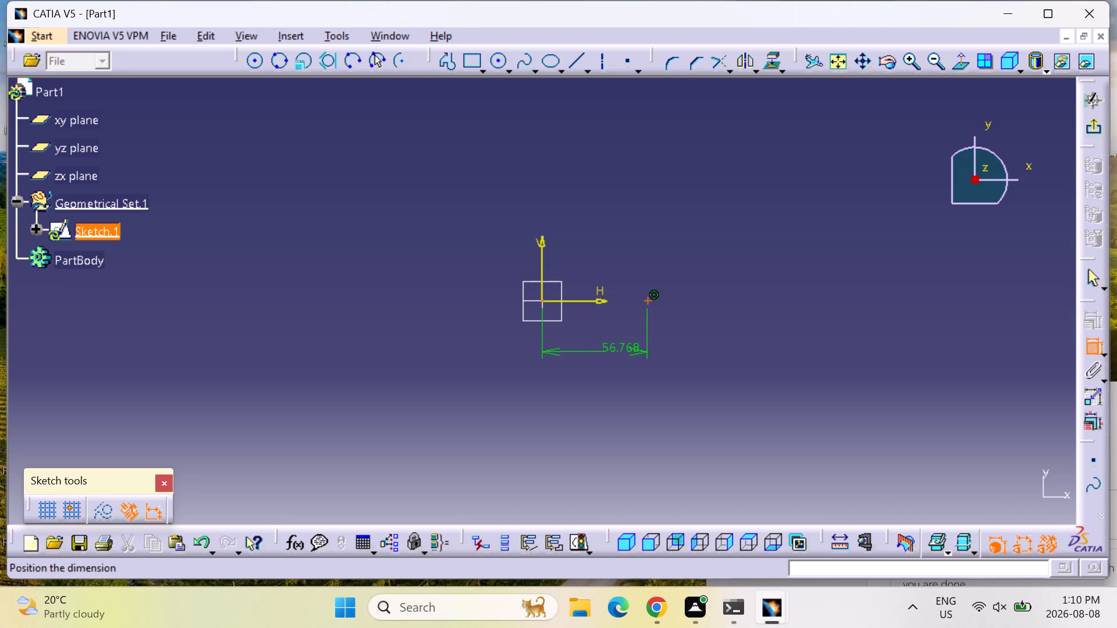
pyautogui.click(622, 352)
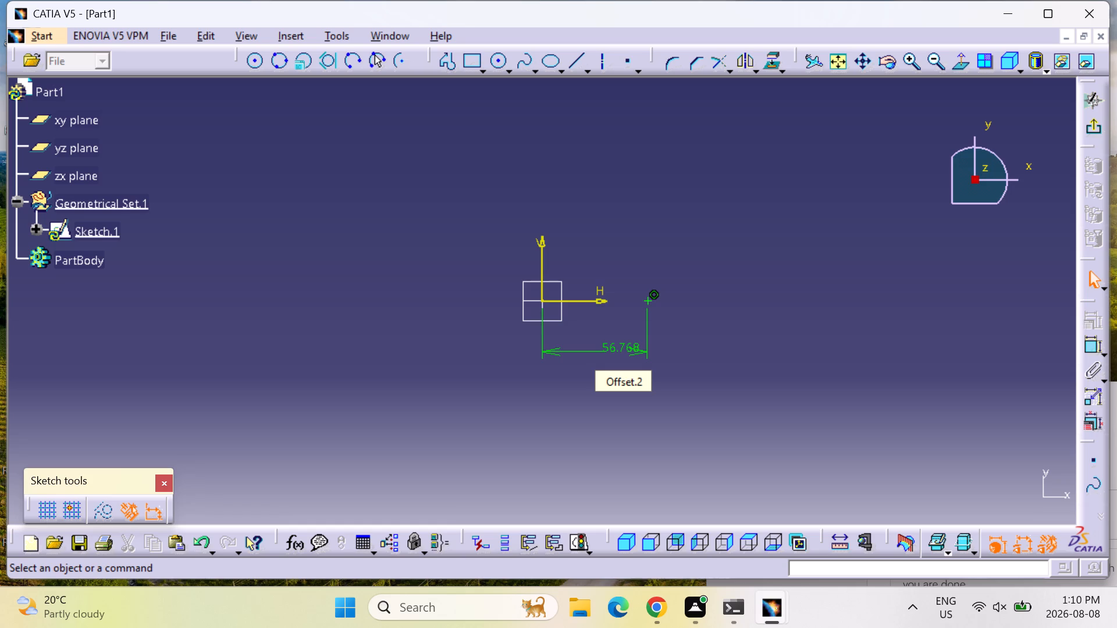
# Set the point's distance from the origin to 10 mm and exit the sketch.
pyautogui.scroll(4, 586, 294)
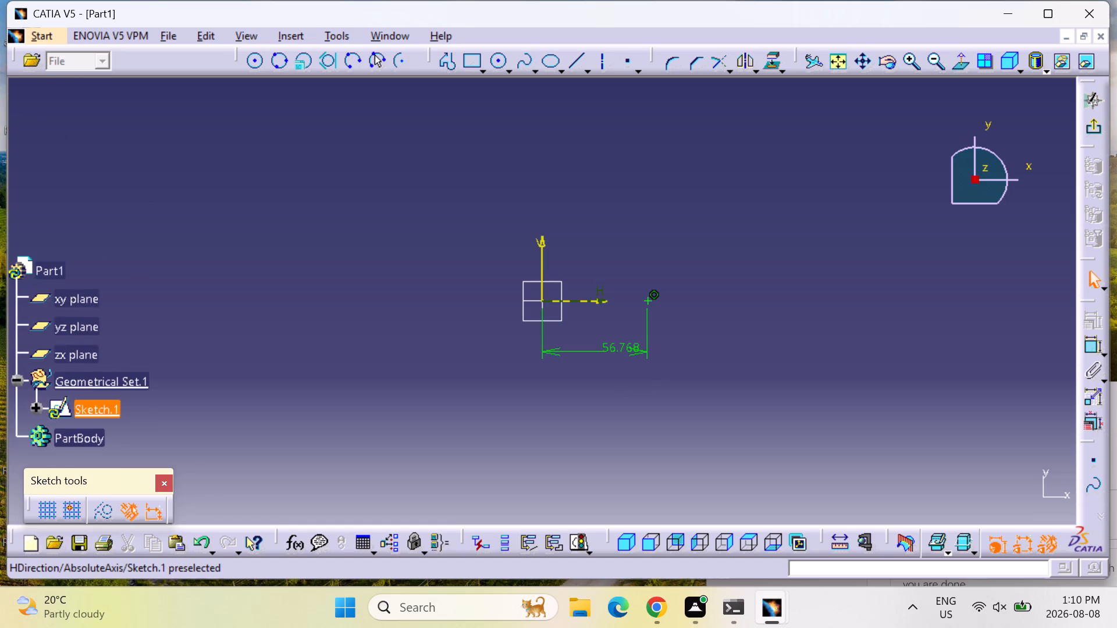
pyautogui.scroll(2, 600, 298)
pyautogui.scroll(-7, 597, 302)
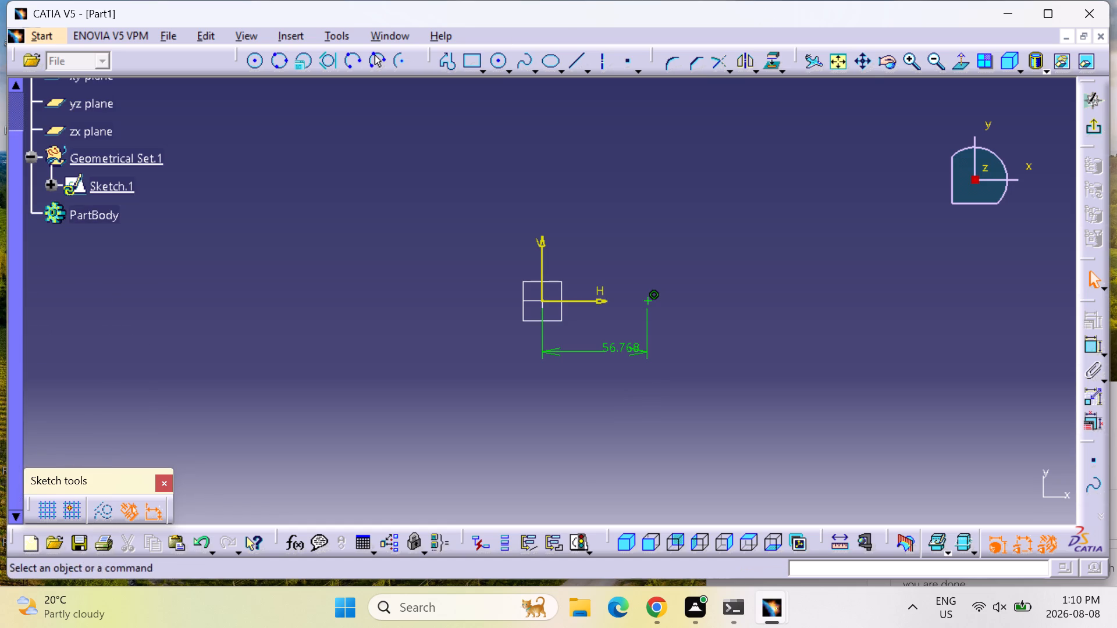
pyautogui.click(917, 55)
pyautogui.doubleClick(913, 54)
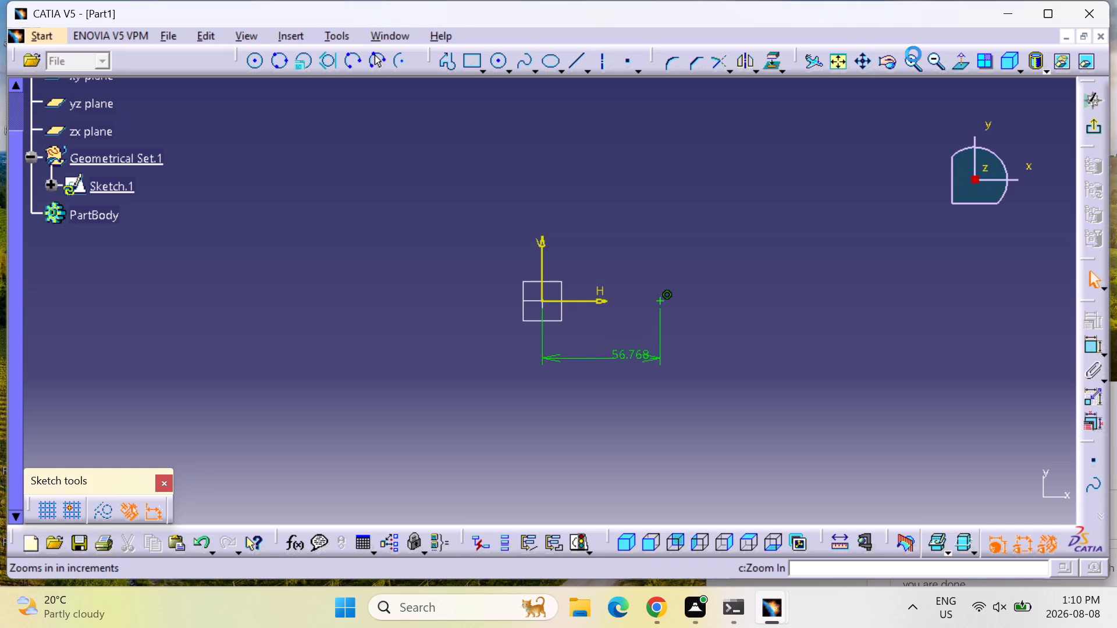
pyautogui.tripleClick(911, 55)
pyautogui.tripleClick(911, 55)
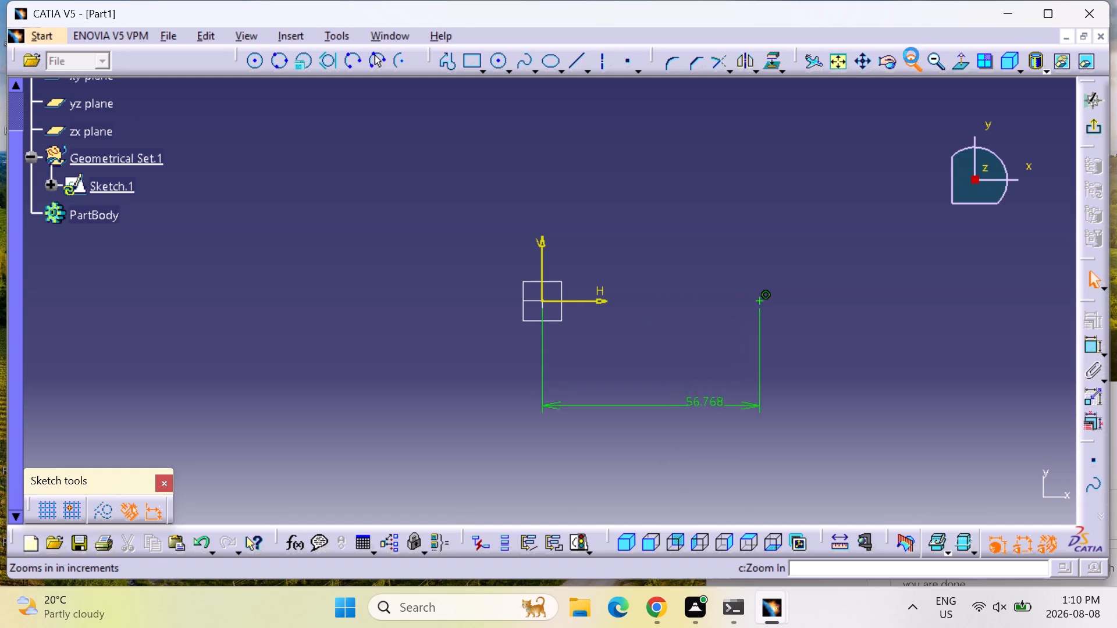
pyautogui.doubleClick(769, 446)
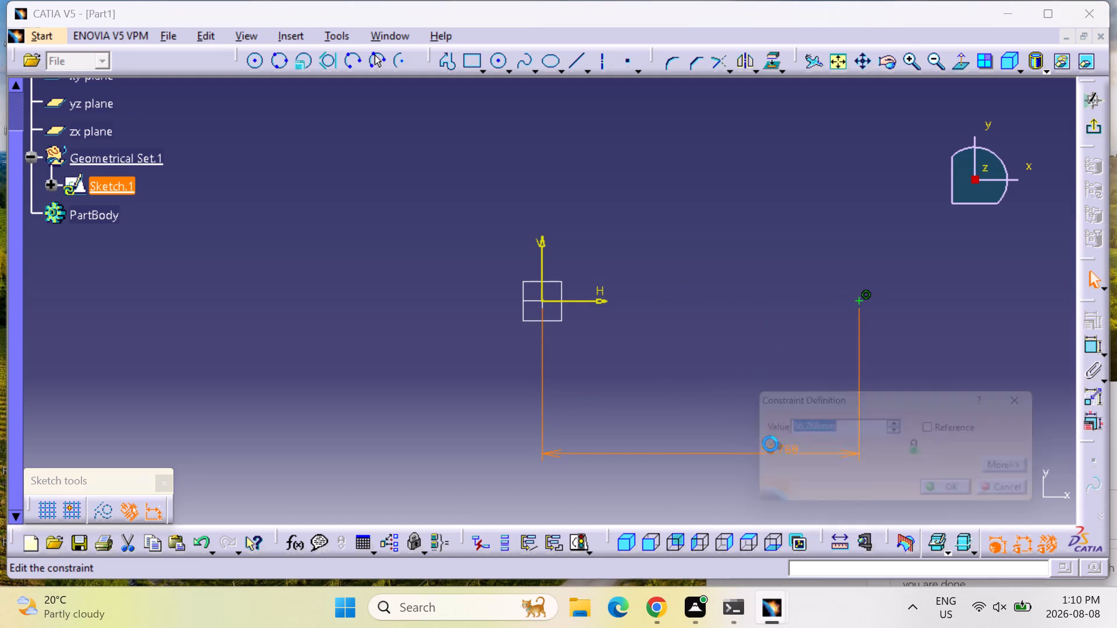
pyautogui.write('10')
pyautogui.press('Return')
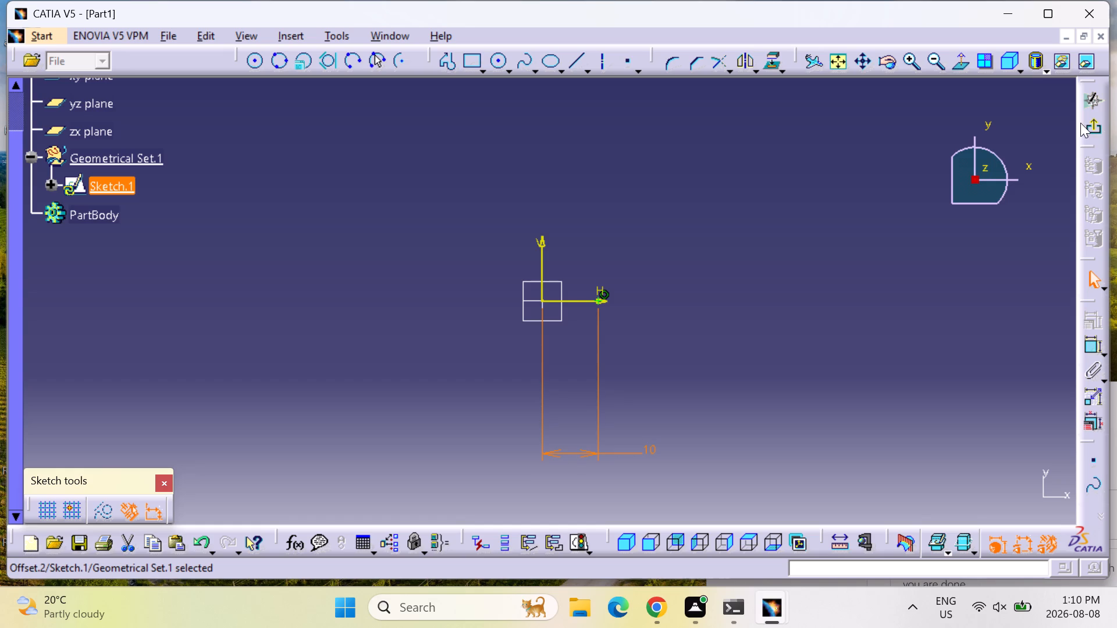
pyautogui.click(1098, 129)
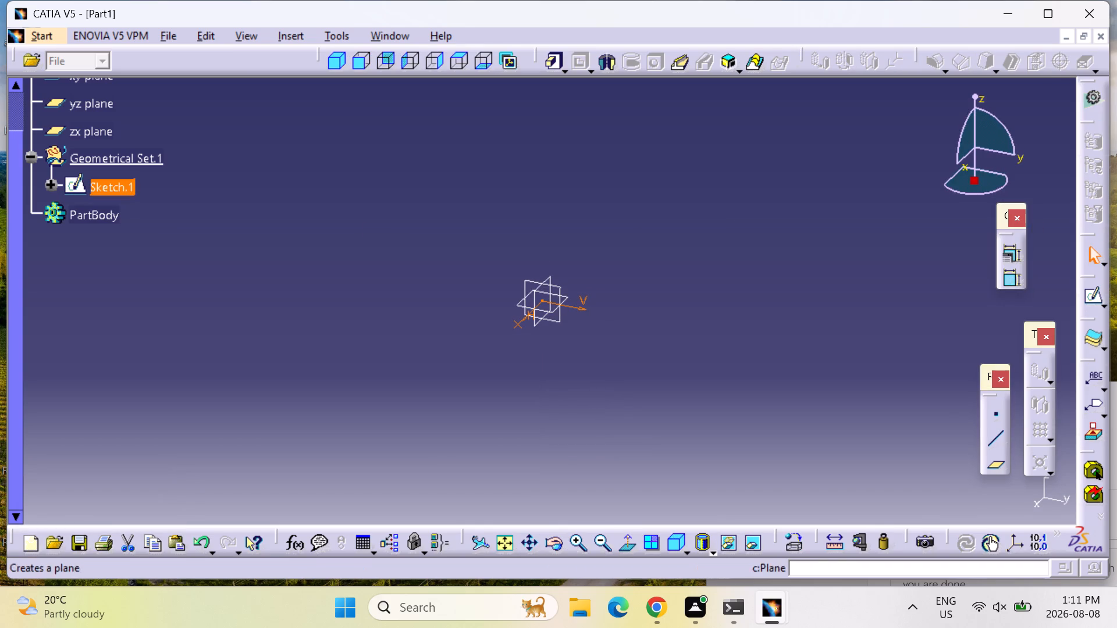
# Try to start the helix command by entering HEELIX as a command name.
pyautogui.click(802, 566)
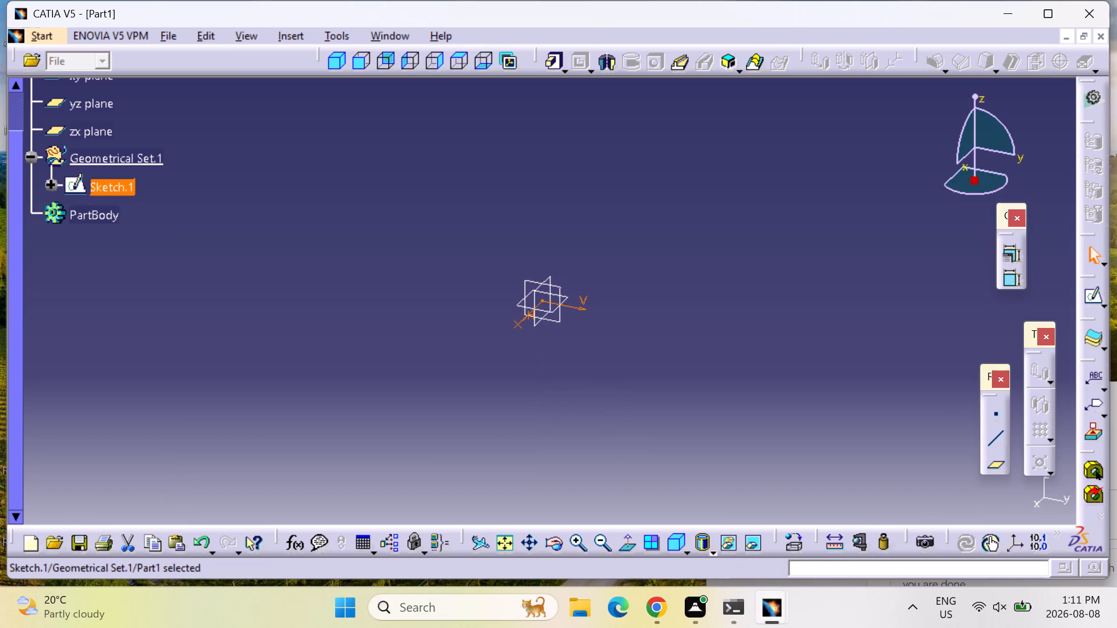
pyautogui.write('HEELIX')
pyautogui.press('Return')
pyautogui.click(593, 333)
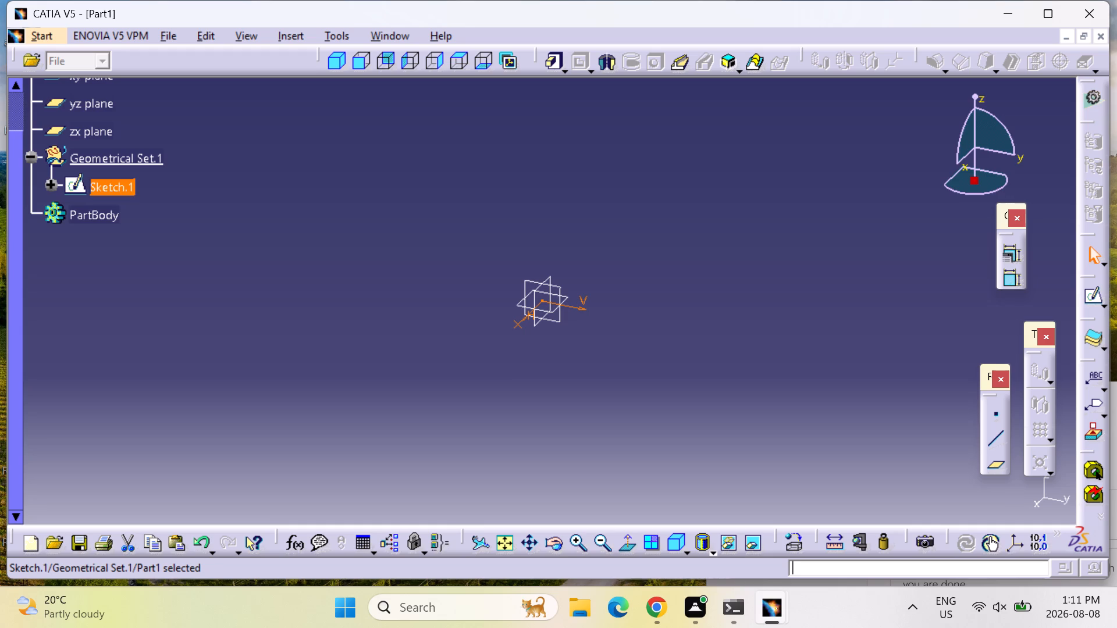
# Start a Helix curve with the command c: HELIX, using Sketch.1 as the starting point and the Z axis as its axis.
pyautogui.click(841, 569)
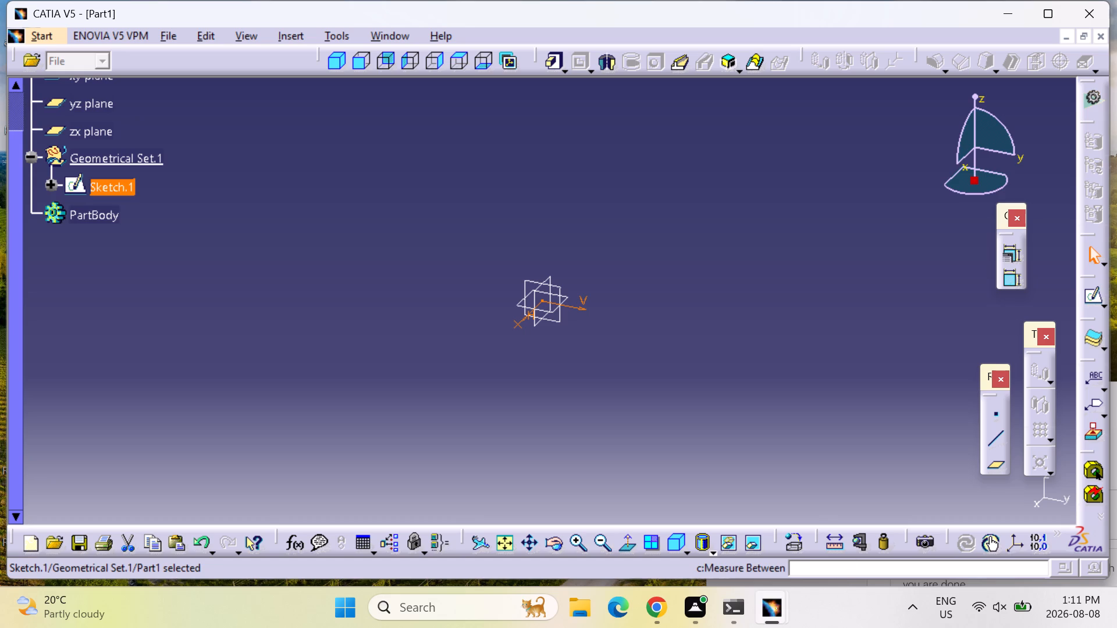
pyautogui.press('c')
pyautogui.hotkey('shift', ':')
pyautogui.press('space')
pyautogui.write('HELIX')
pyautogui.press('Return')
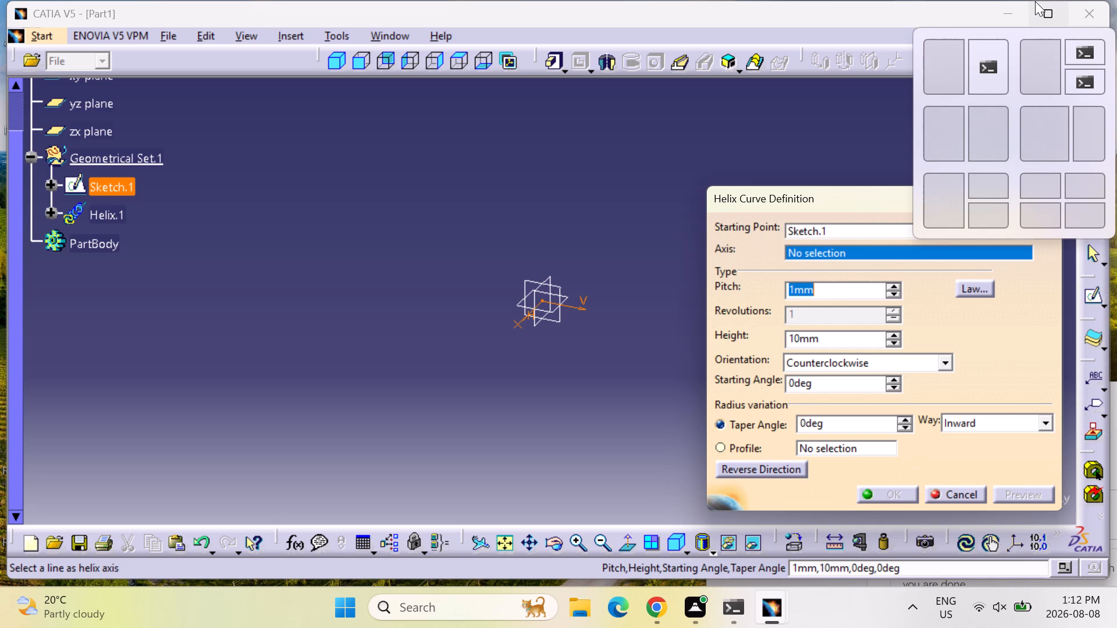
pyautogui.click(924, 252)
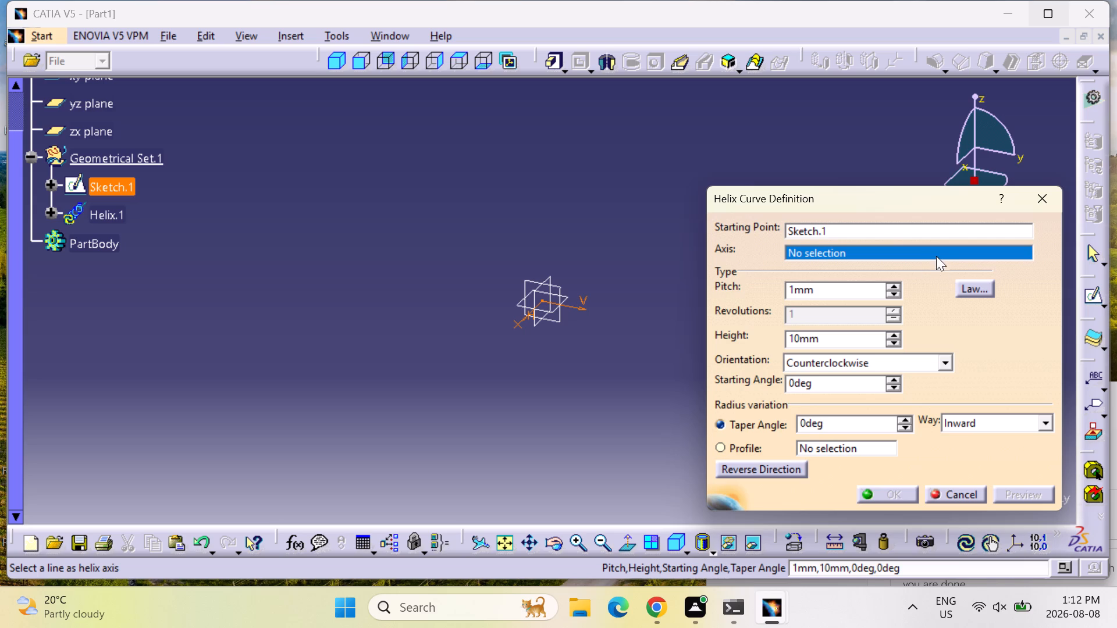
pyautogui.click(934, 249)
pyautogui.scroll(2, 586, 247)
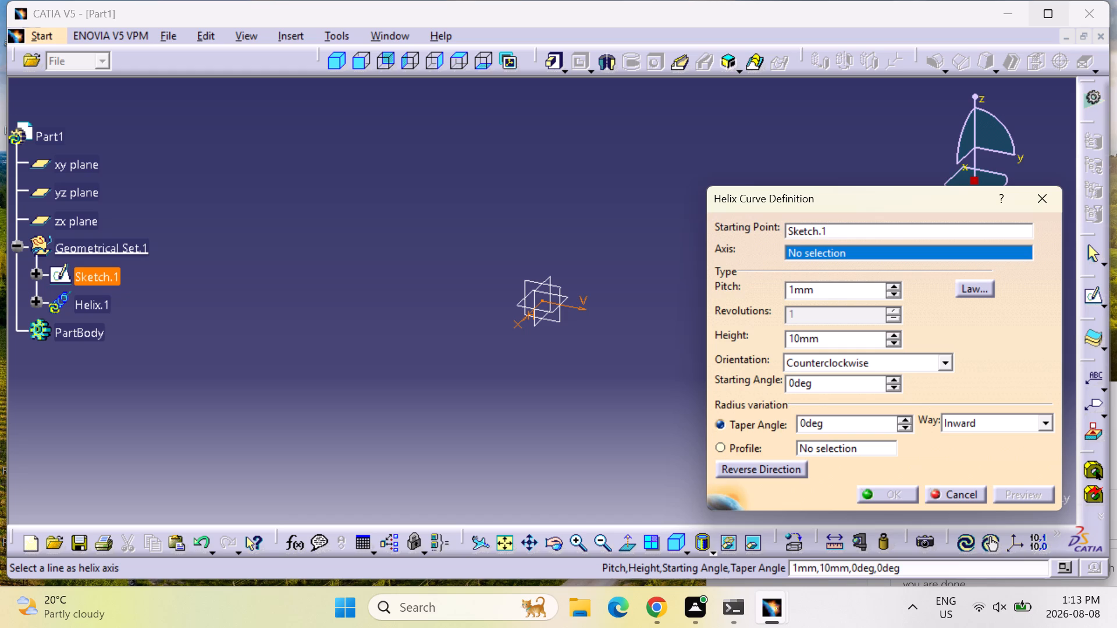
pyautogui.rightClick(807, 251)
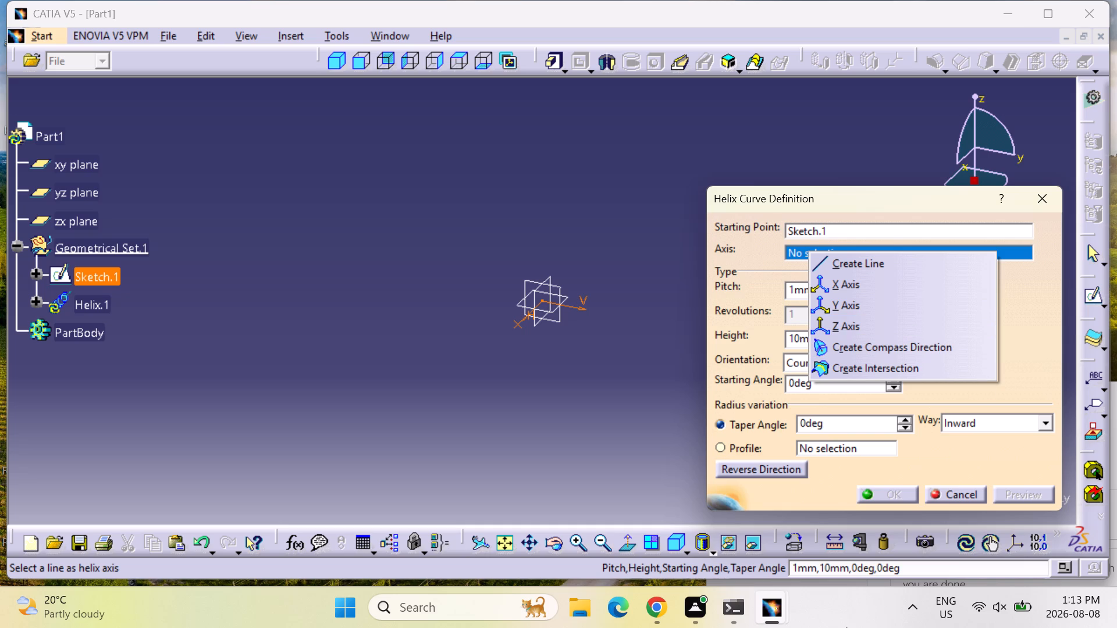
pyautogui.click(878, 324)
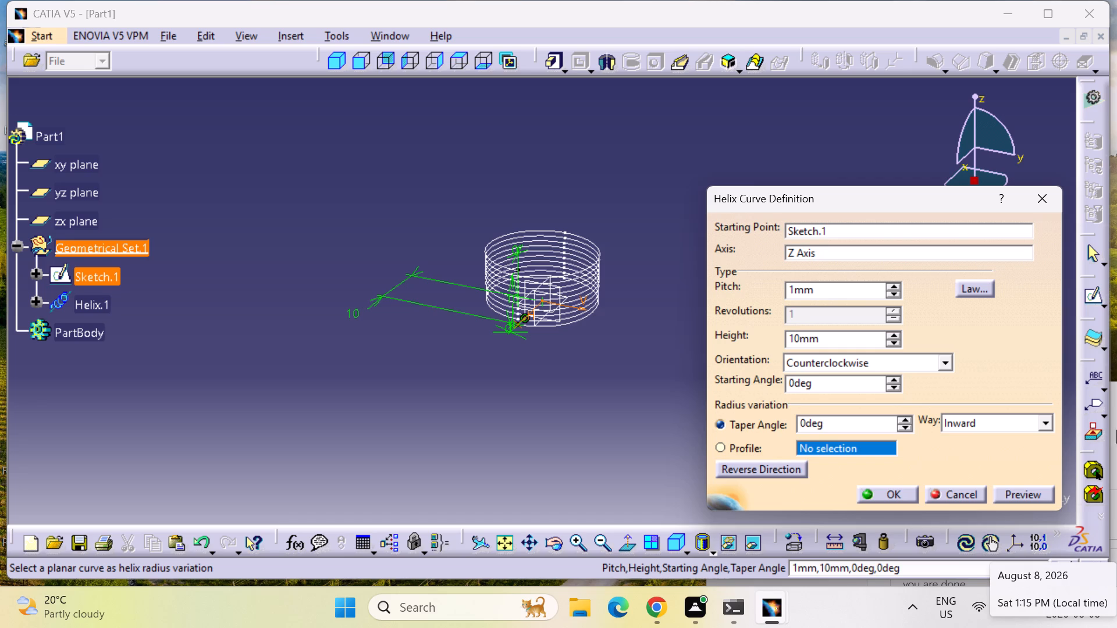
# Set the helix pitch to 5 mm and its height to 50 mm, and preview the curve.
pyautogui.doubleClick(812, 285)
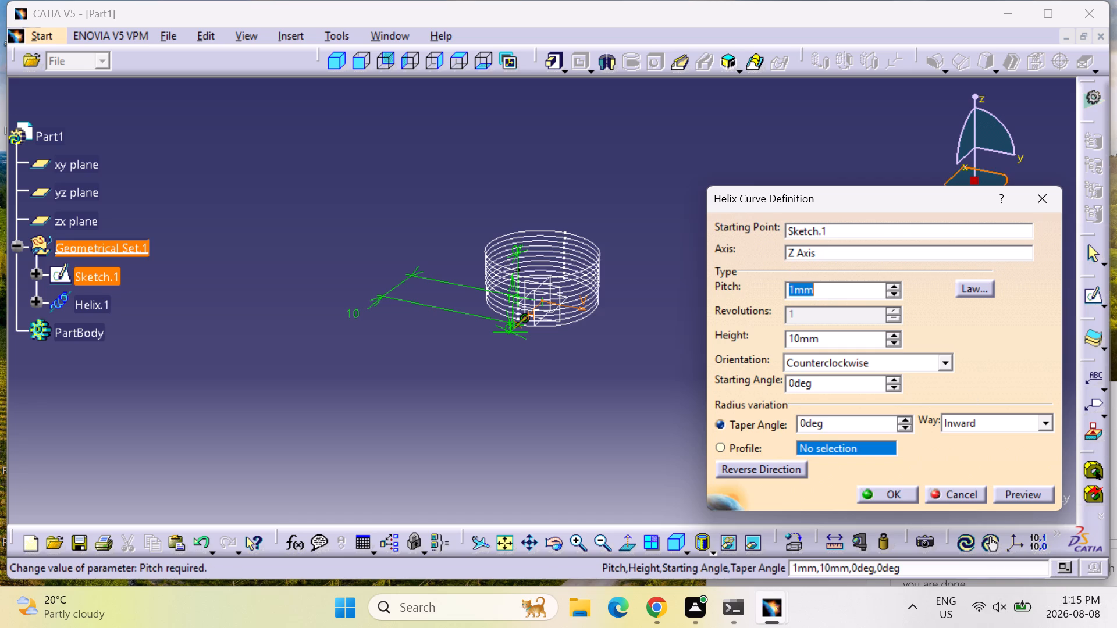
pyautogui.press('5')
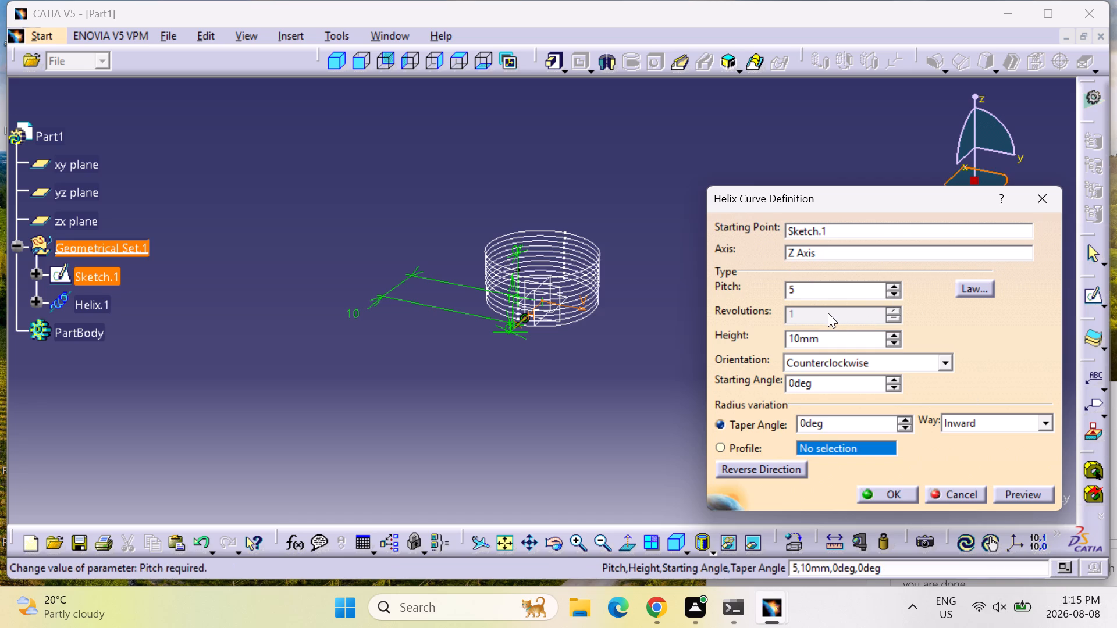
pyautogui.click(828, 313)
pyautogui.click(828, 313)
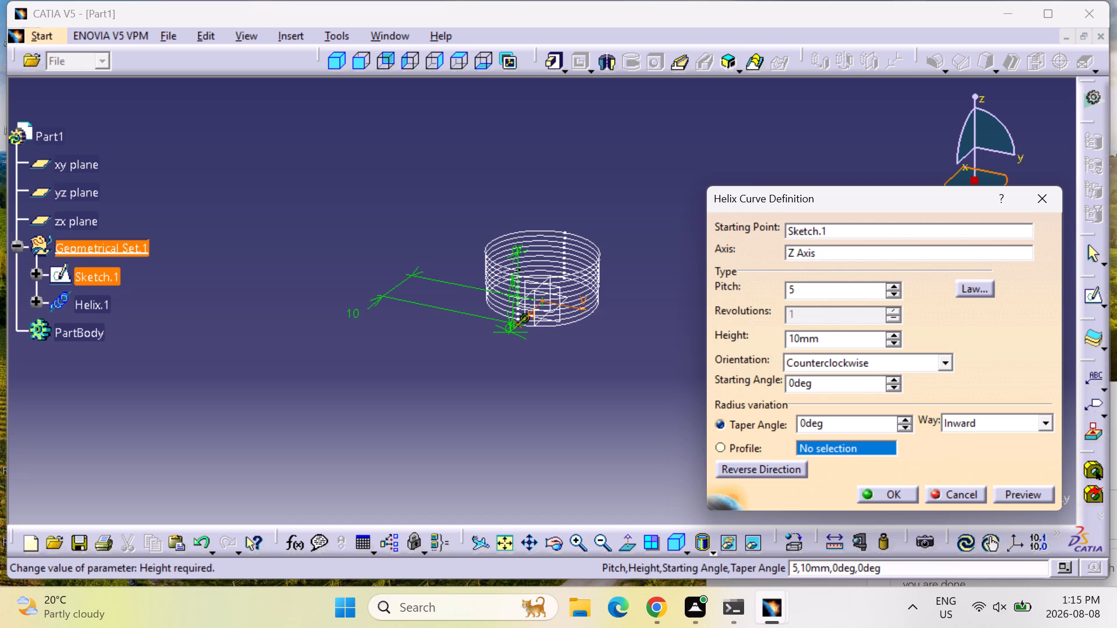
pyautogui.doubleClick(824, 337)
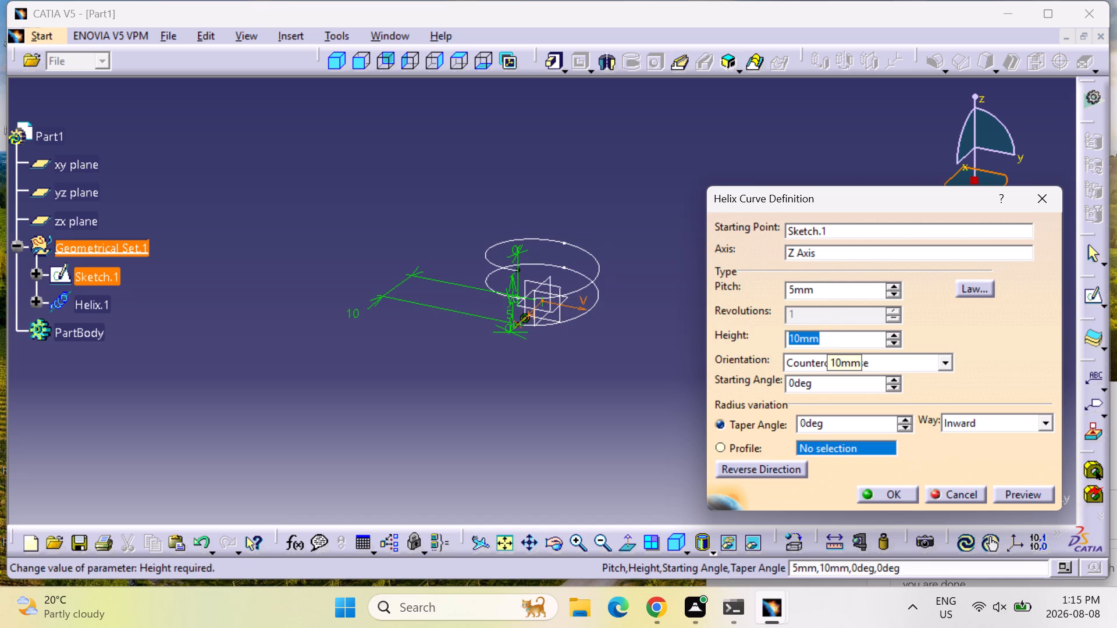
pyautogui.write('50')
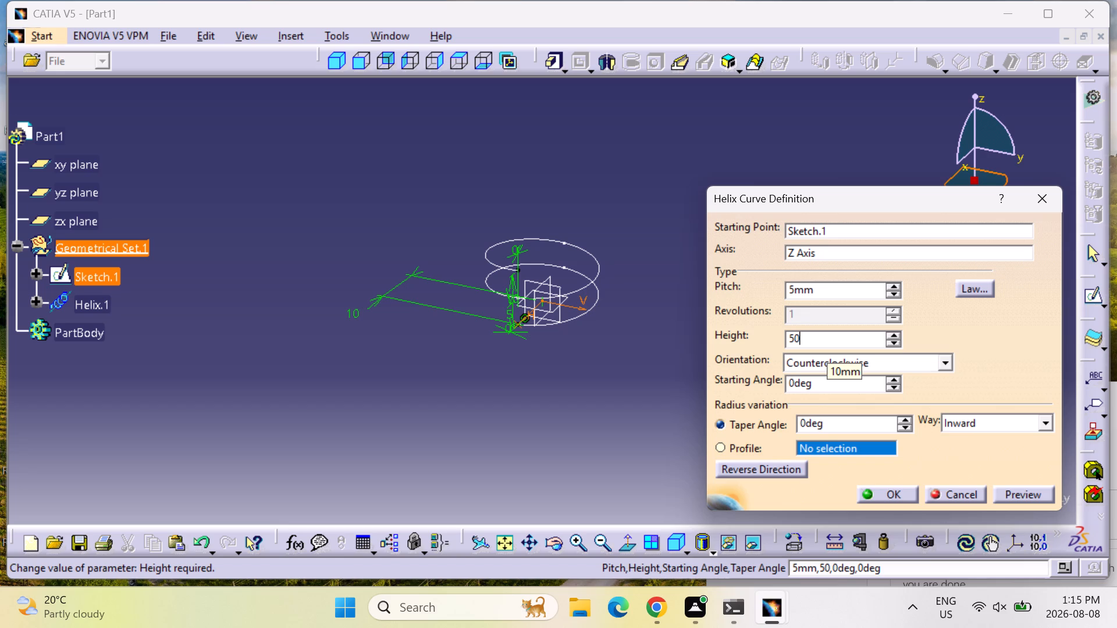
pyautogui.click(842, 448)
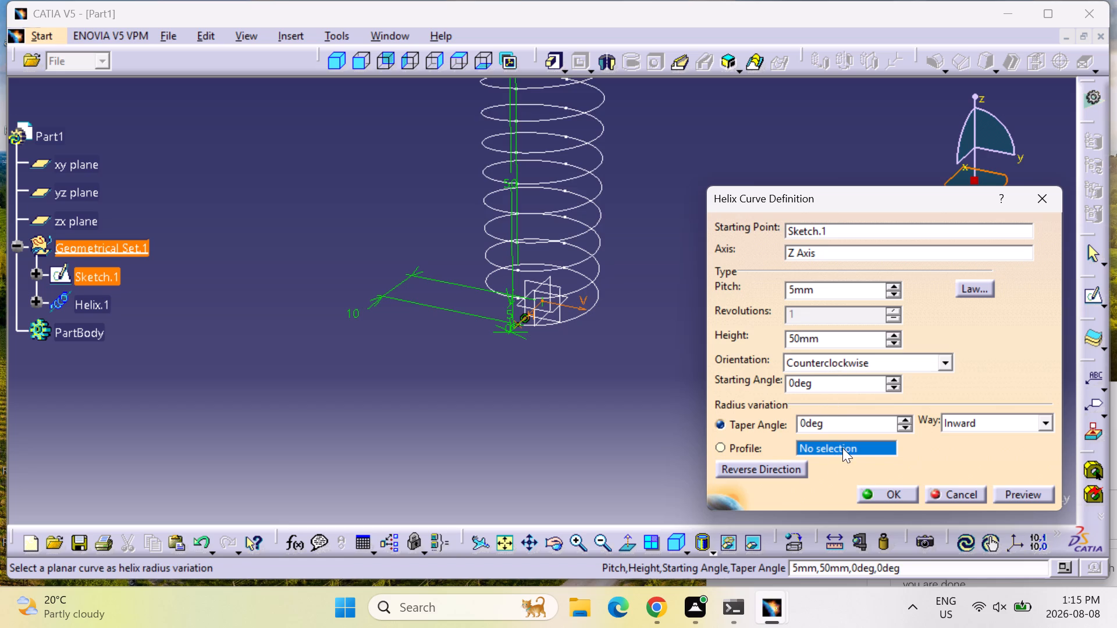
pyautogui.scroll(-1, 642, 244)
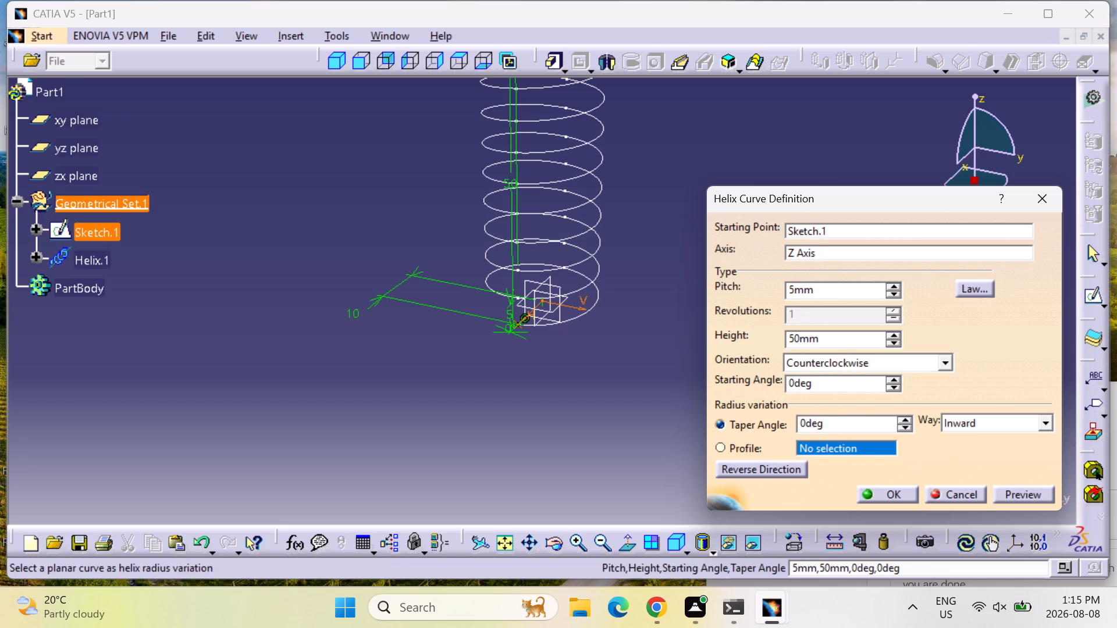
pyautogui.click(506, 548)
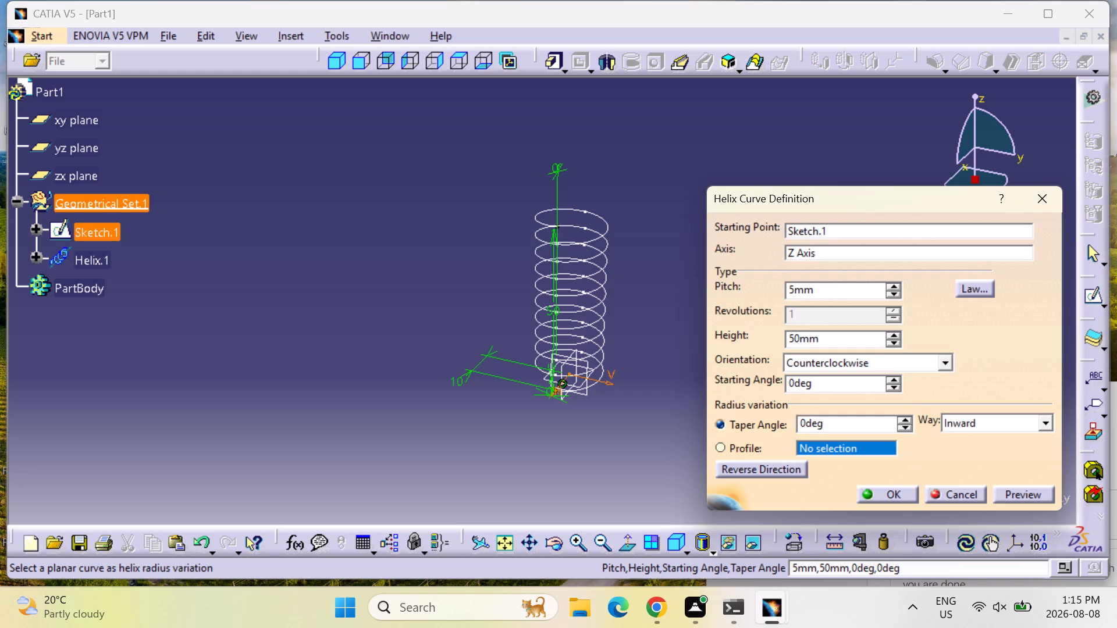
pyautogui.click(1000, 496)
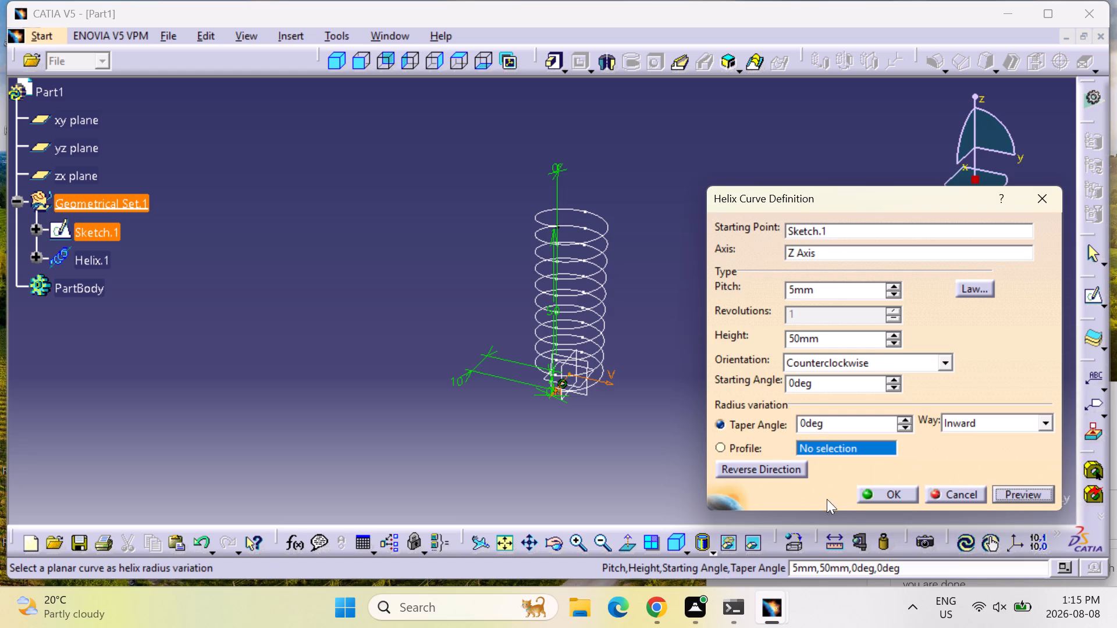
# Set the helix orientation to Clockwise and create the curve.
pyautogui.click(788, 466)
pyautogui.click(788, 466)
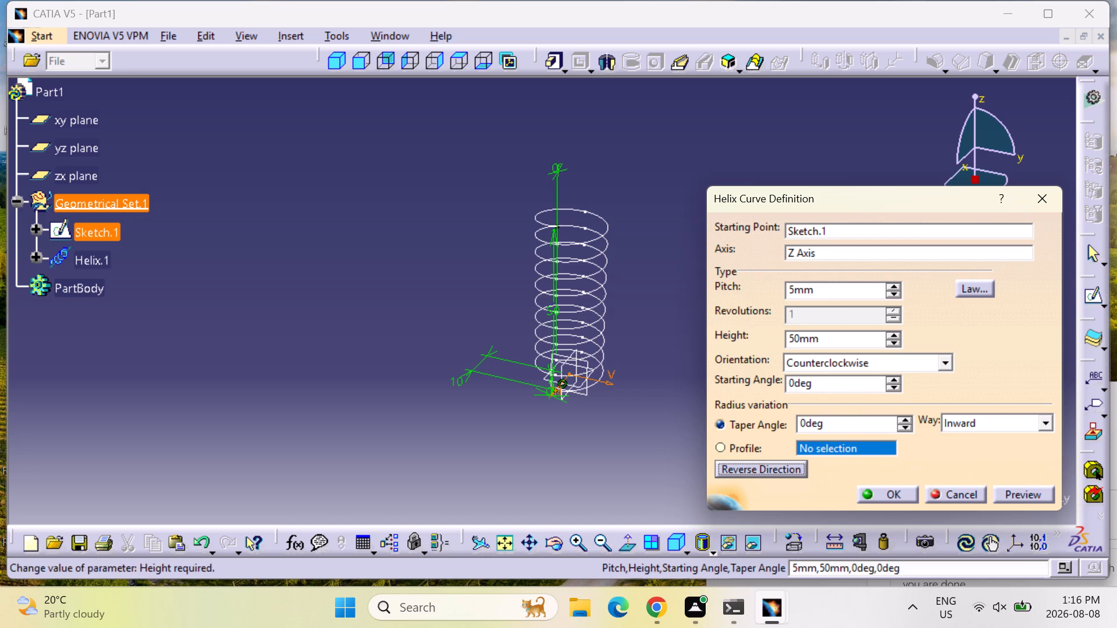
pyautogui.click(878, 362)
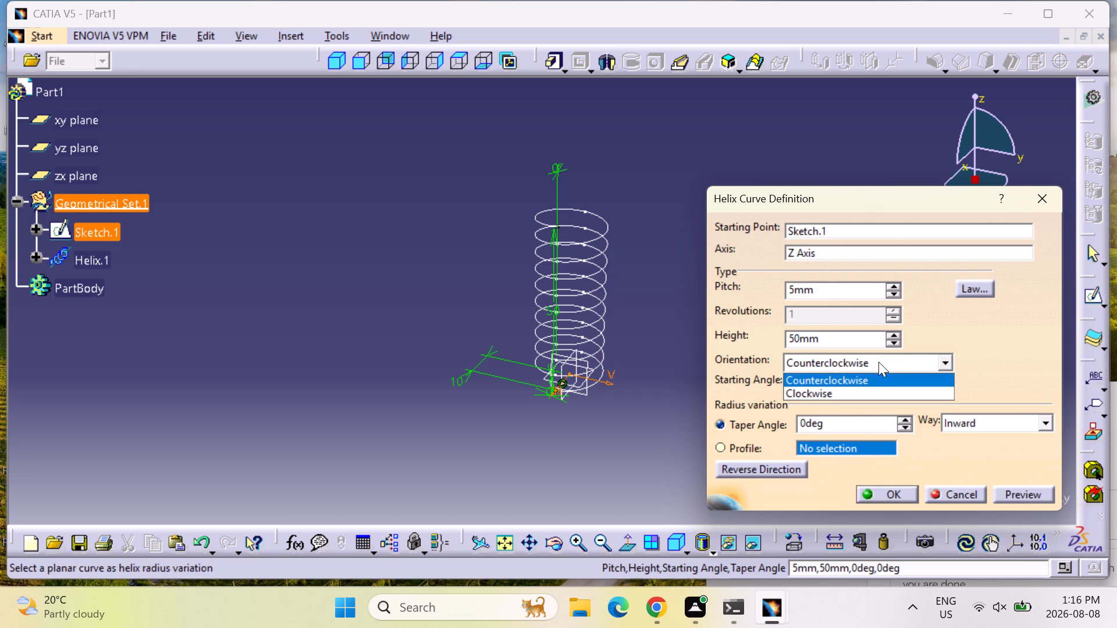
pyautogui.click(839, 391)
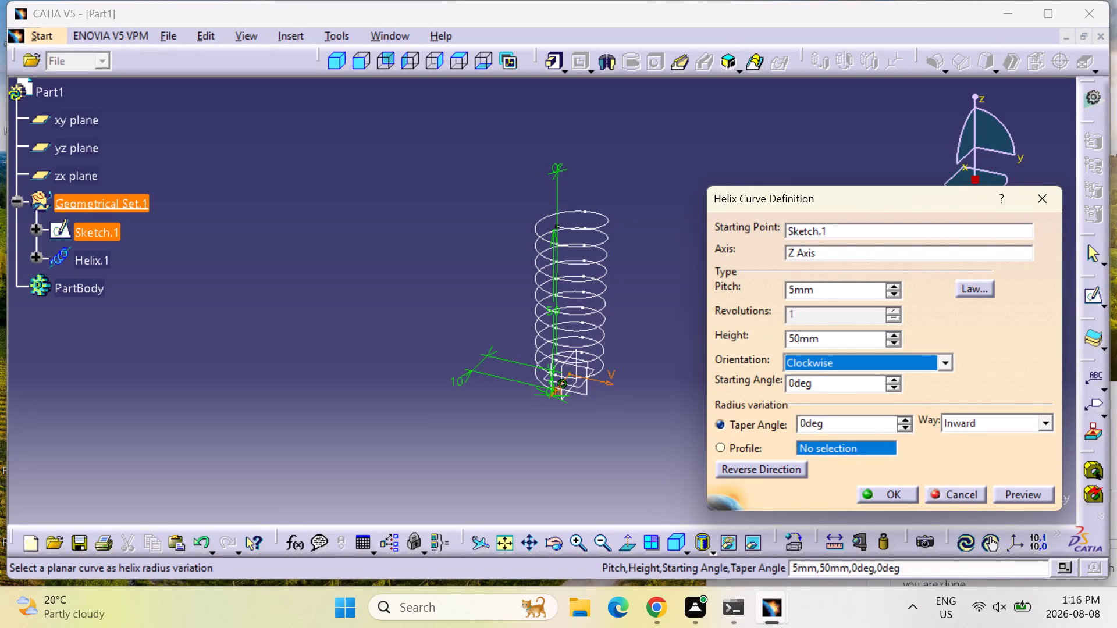
pyautogui.scroll(3, 564, 358)
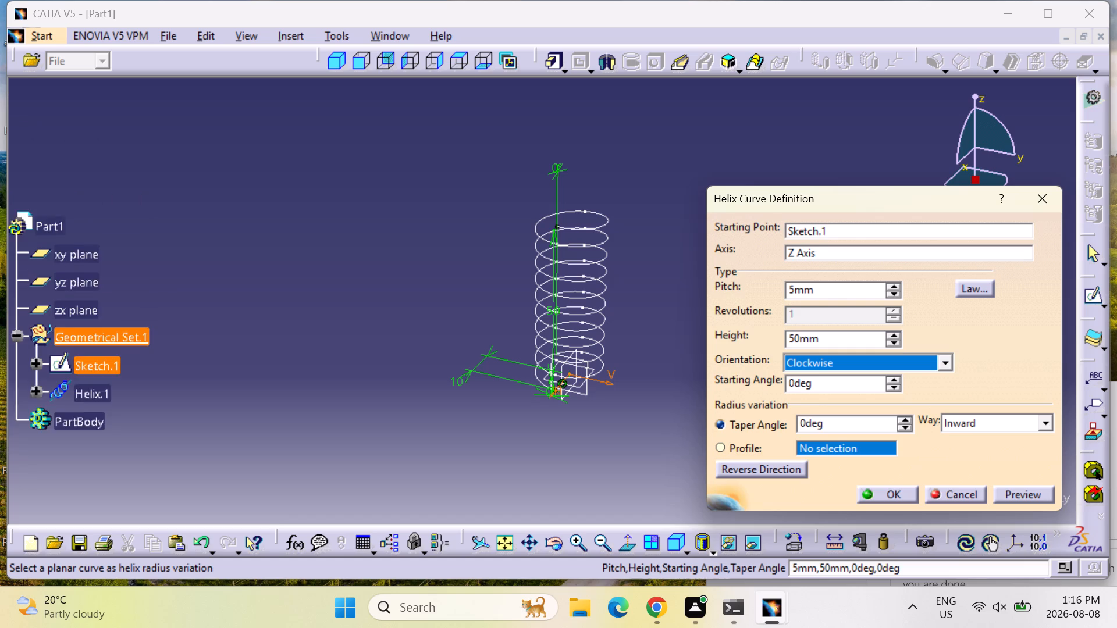
pyautogui.scroll(-3, 564, 358)
pyautogui.scroll(1, 578, 355)
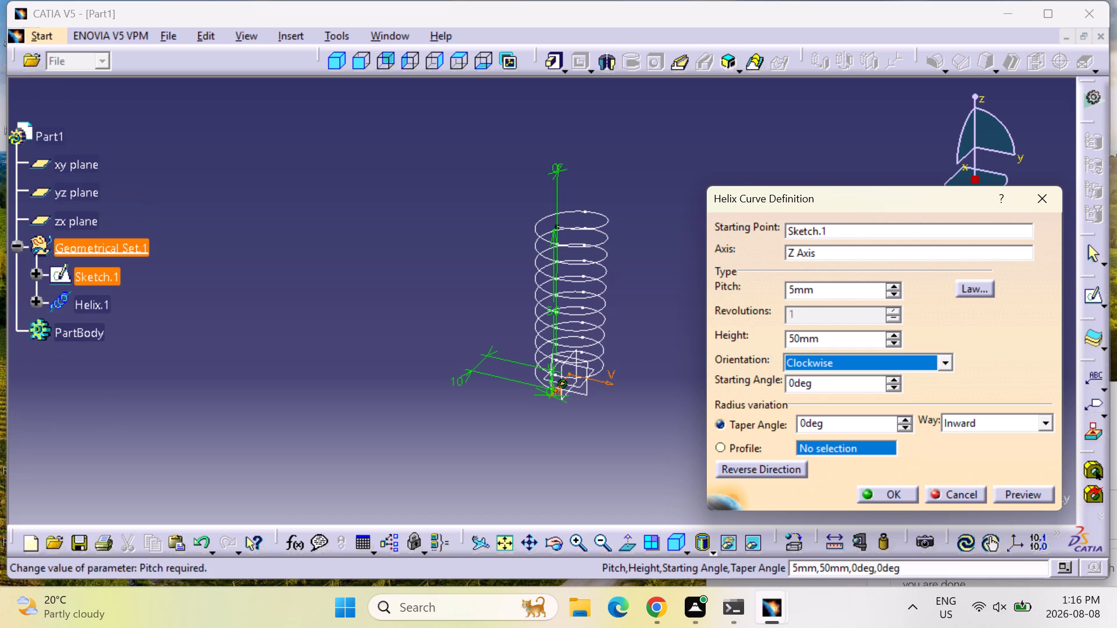
pyautogui.doubleClick(579, 538)
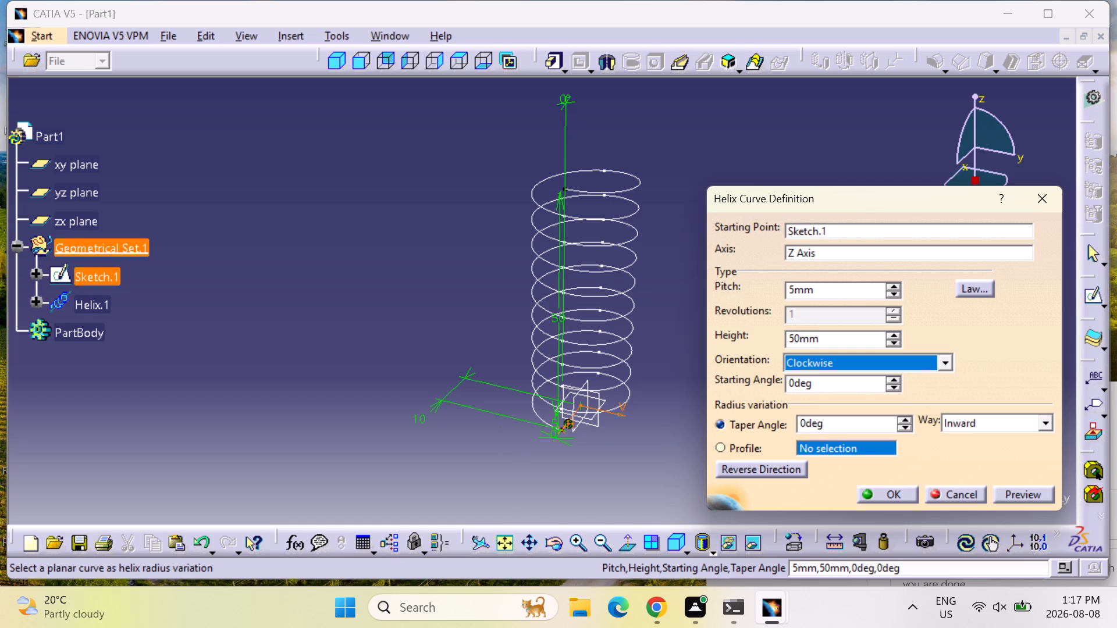
pyautogui.tripleClick(582, 540)
pyautogui.tripleClick(582, 540)
pyautogui.click(582, 540)
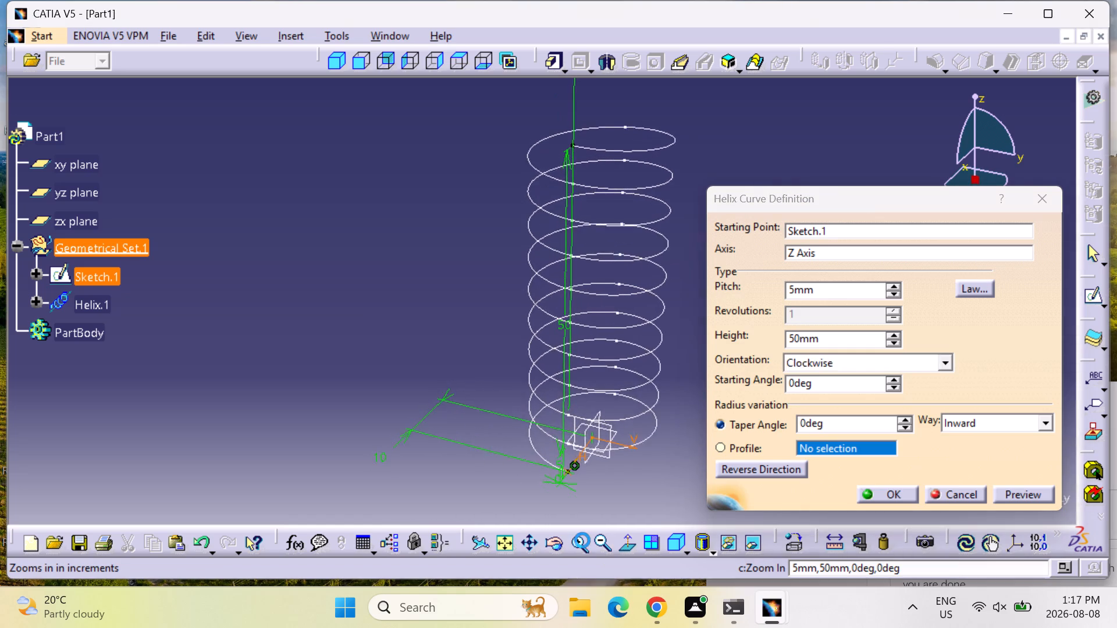
pyautogui.moveTo(682, 501); pyautogui.dragTo(660, 463, button='middle')
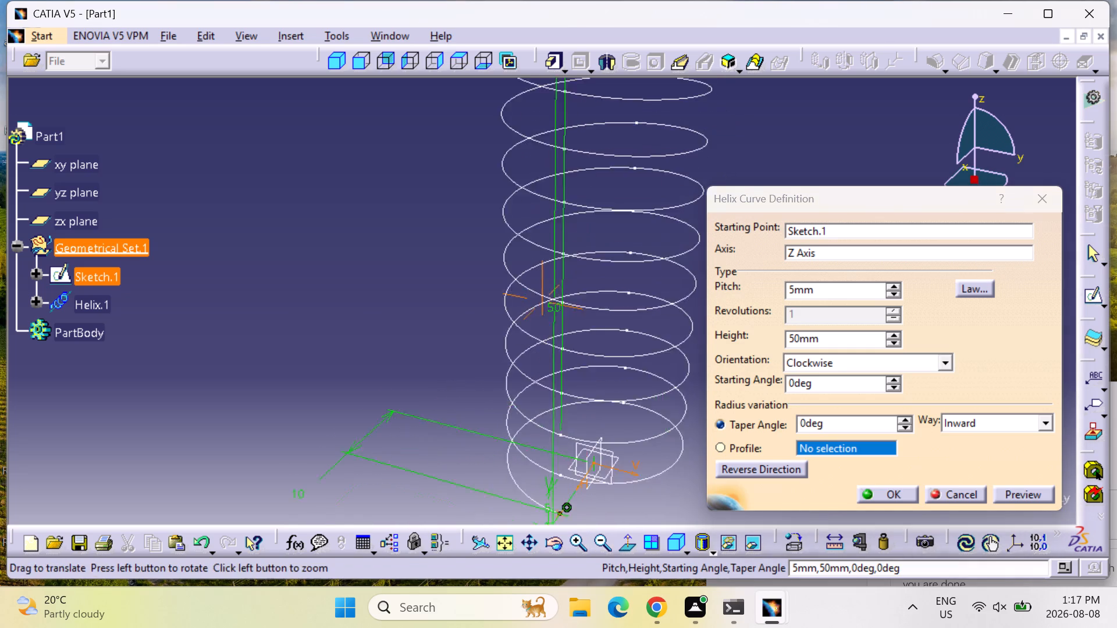
pyautogui.moveTo(660, 463); pyautogui.dragTo(641, 390, button='middle')
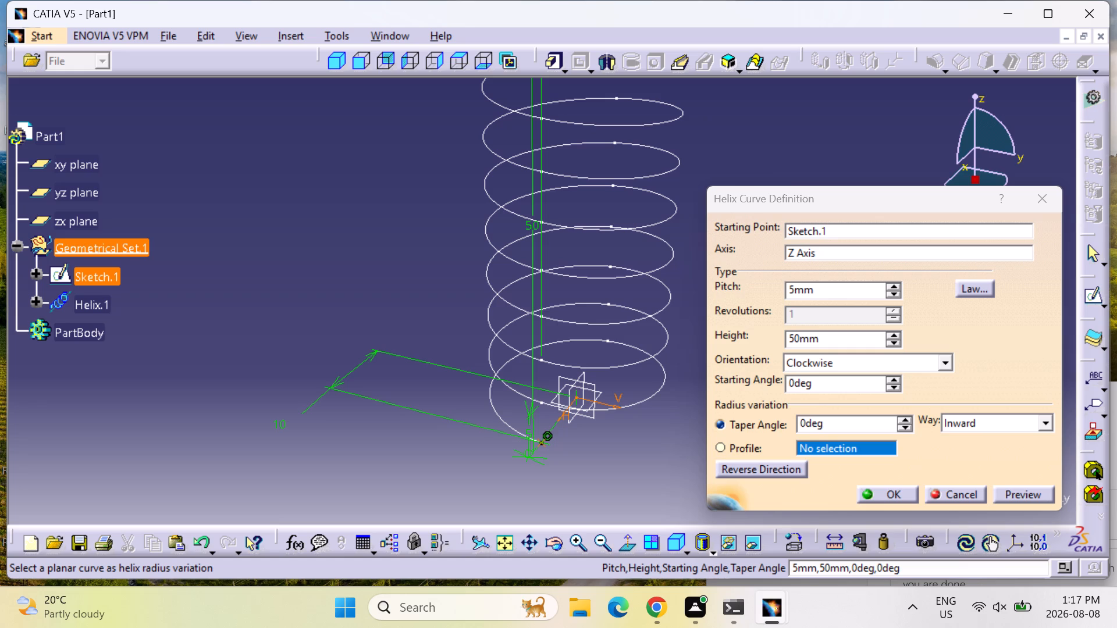
pyautogui.moveTo(586, 335); pyautogui.dragTo(560, 417, button='middle')
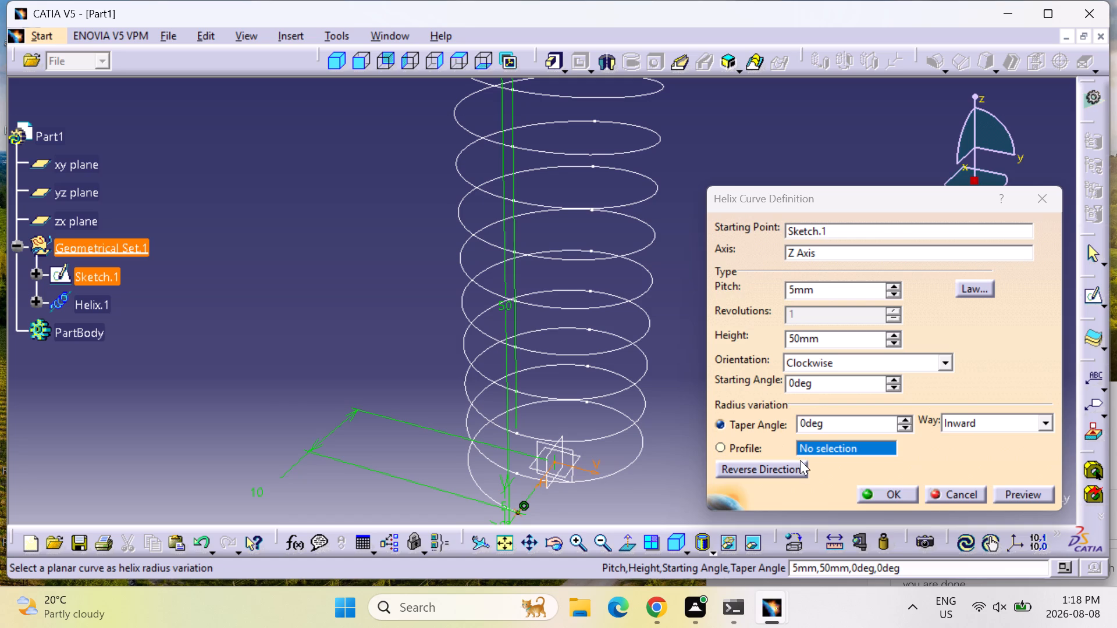
pyautogui.click(894, 490)
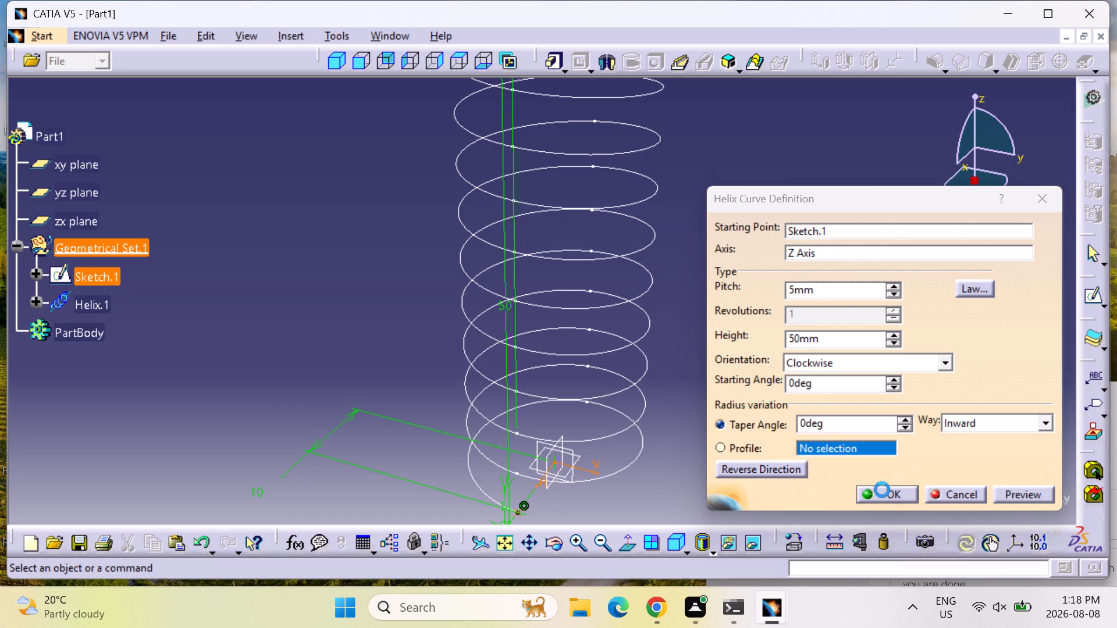
# Open a new sketch on the zx plane and draw a circle about 5.5 mm in diameter beside the helix.
pyautogui.click(80, 227)
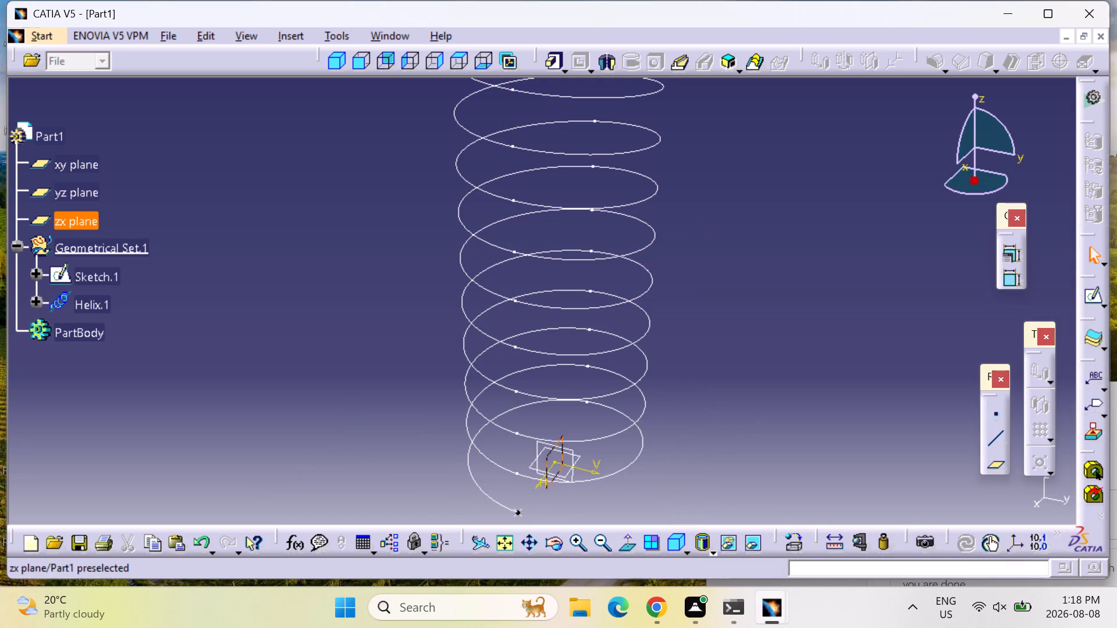
pyautogui.click(1094, 301)
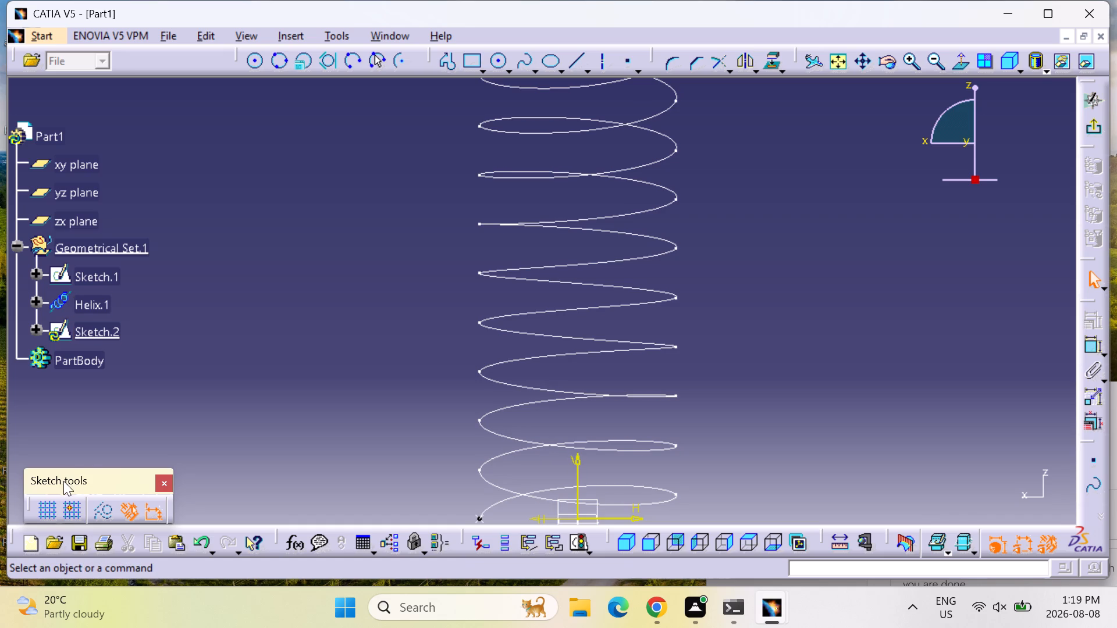
pyautogui.click(833, 62)
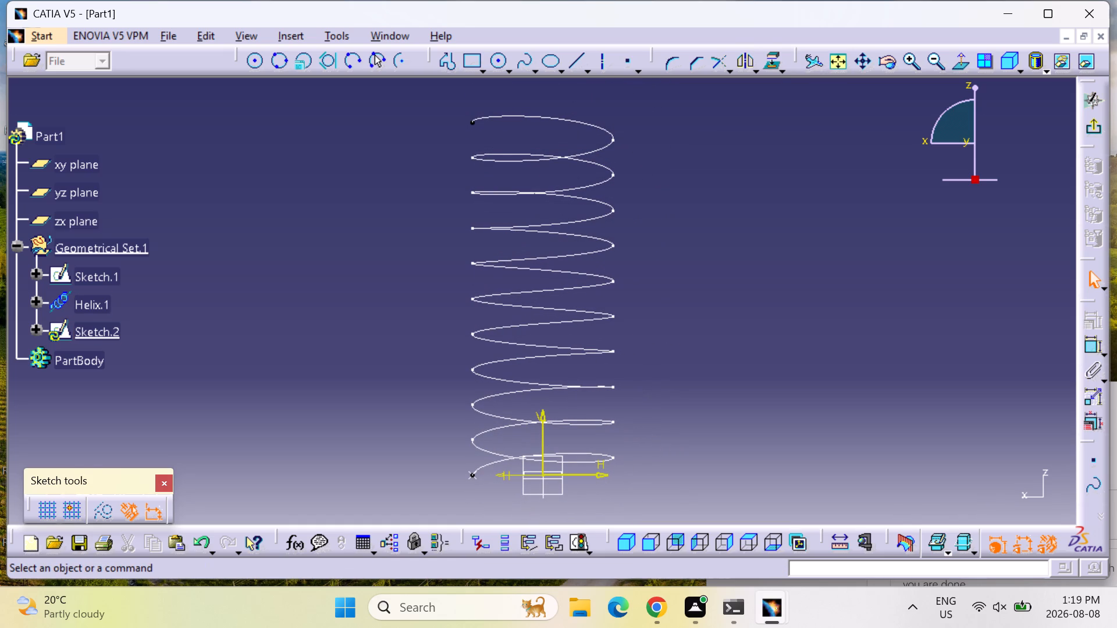
pyautogui.click(495, 61)
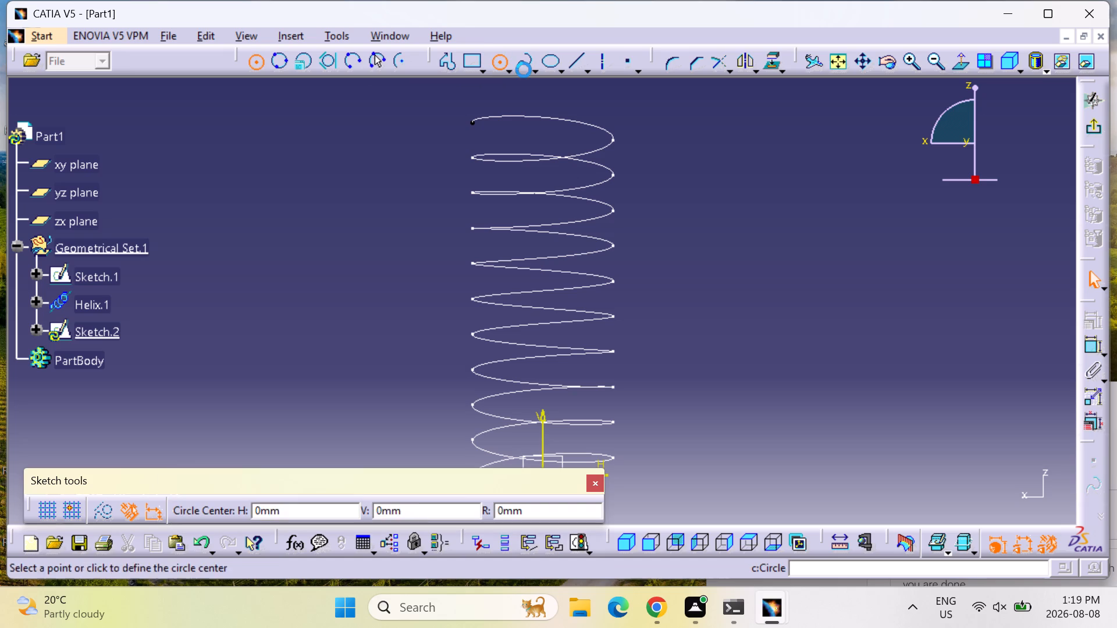
pyautogui.click(284, 267)
pyautogui.click(298, 280)
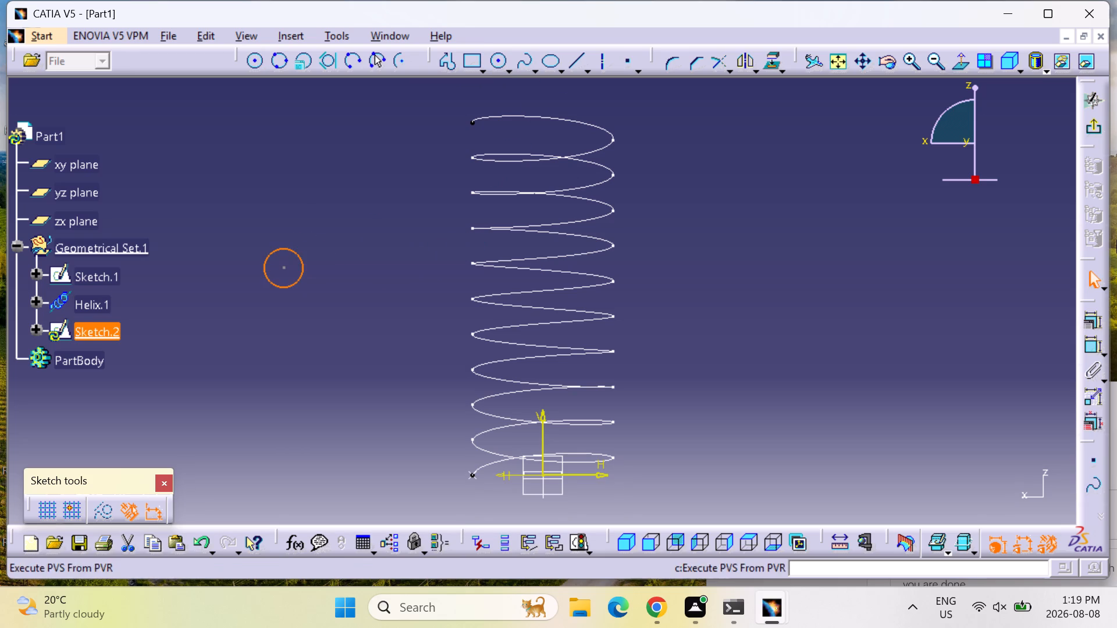
# Dimension the circle's diameter and set it to 5 mm.
pyautogui.click(1094, 338)
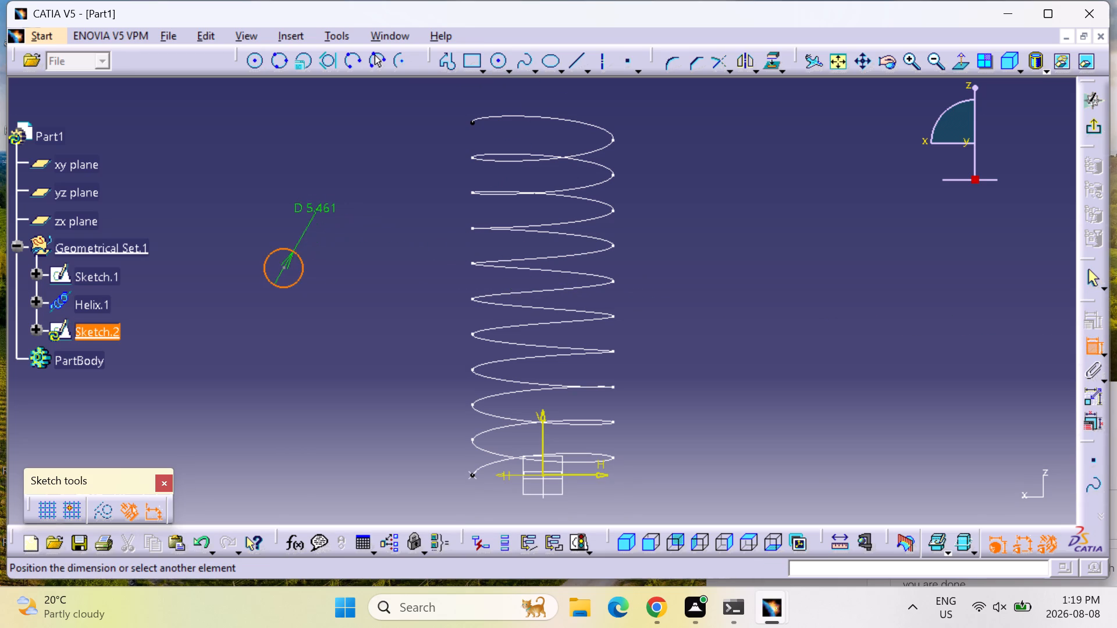
pyautogui.click(310, 219)
pyautogui.doubleClick(315, 208)
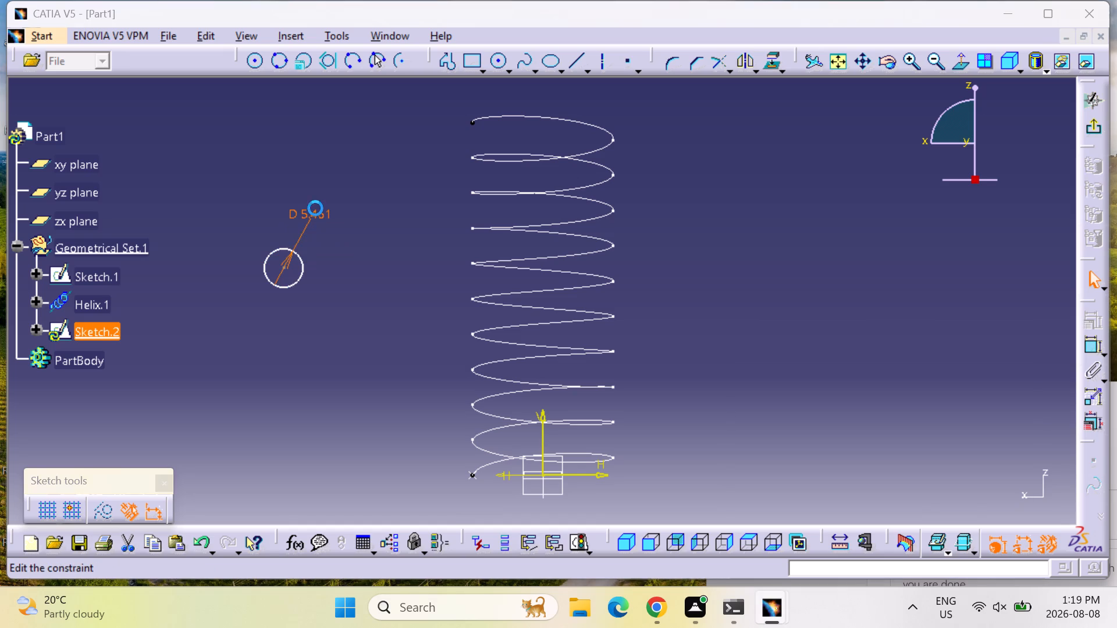
pyautogui.press('5')
pyautogui.press('Return')
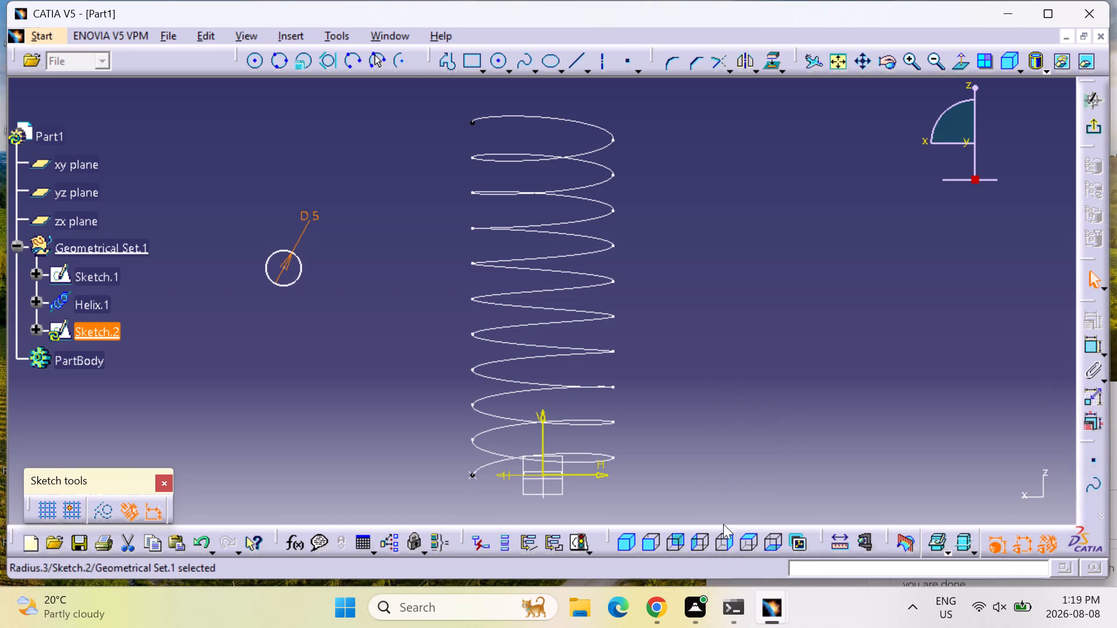
# Make the circle's centre coincident with the helix's starting point and exit the sketch.
pyautogui.click(1095, 342)
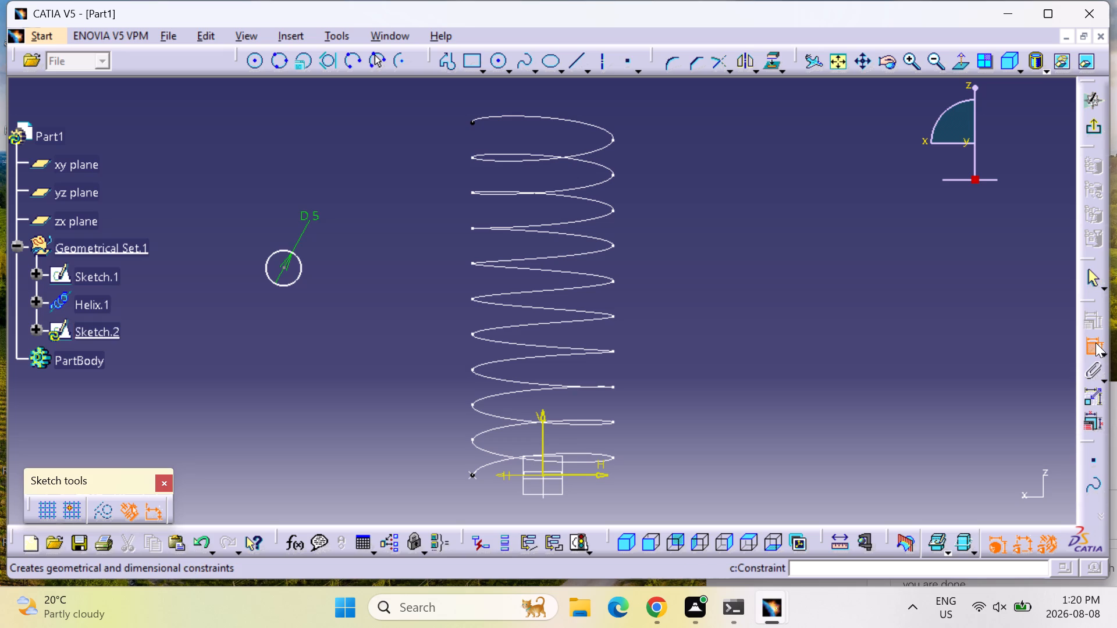
pyautogui.click(473, 473)
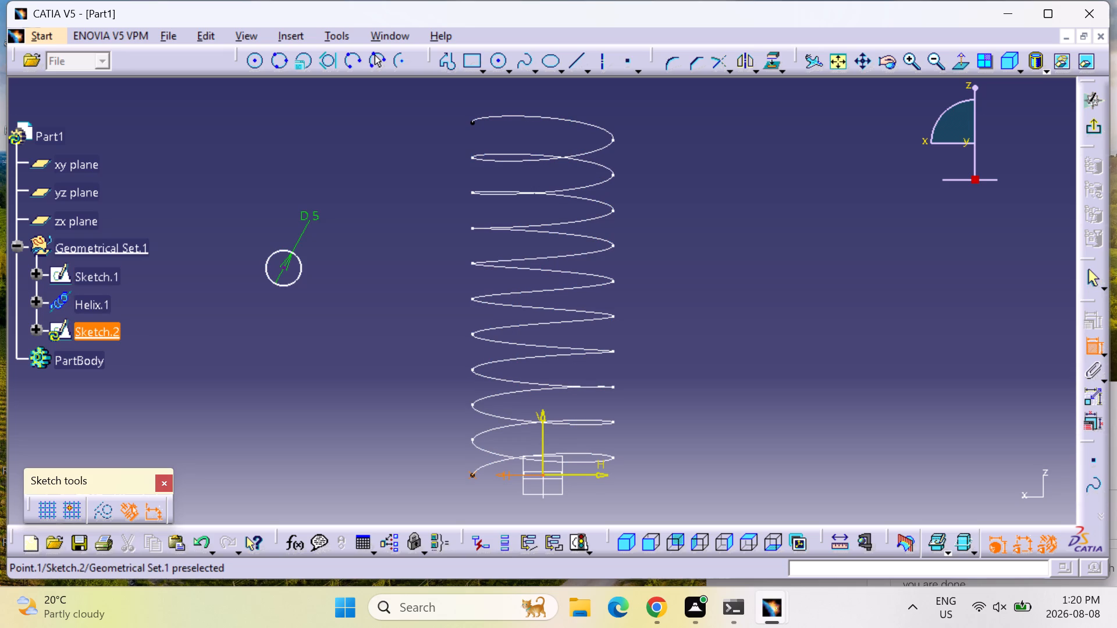
pyautogui.click(286, 266)
pyautogui.rightClick(286, 266)
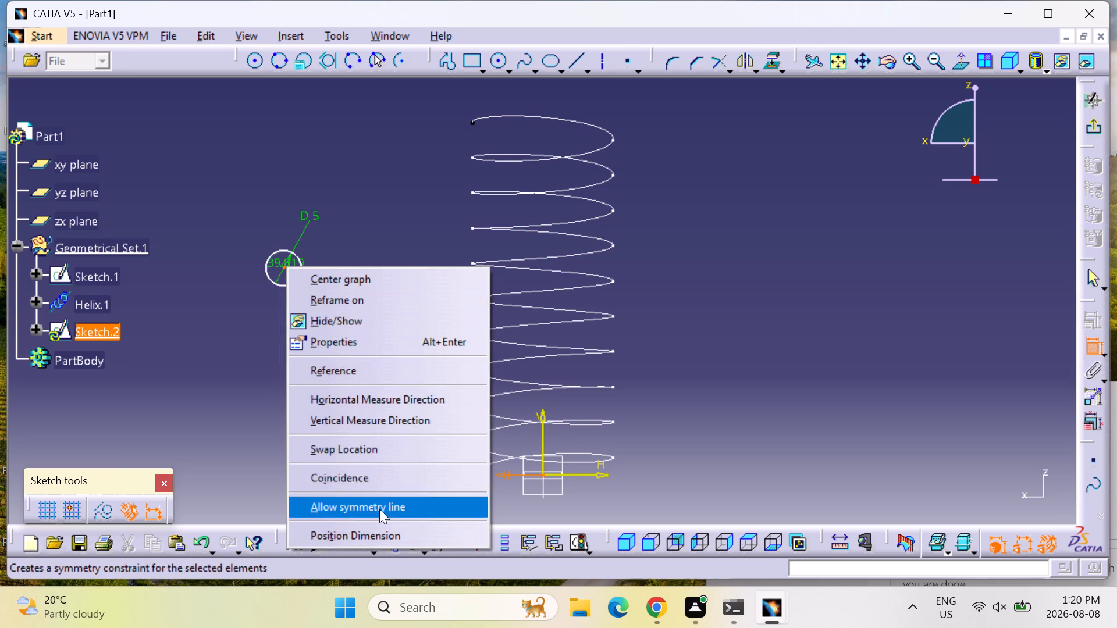
pyautogui.click(392, 478)
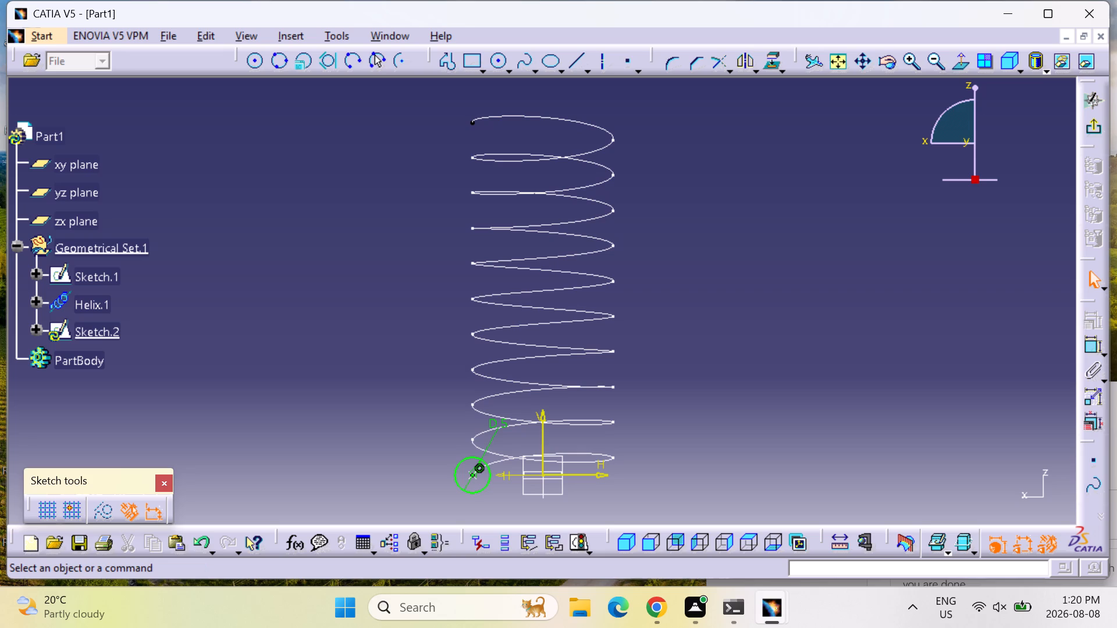
pyautogui.click(1095, 127)
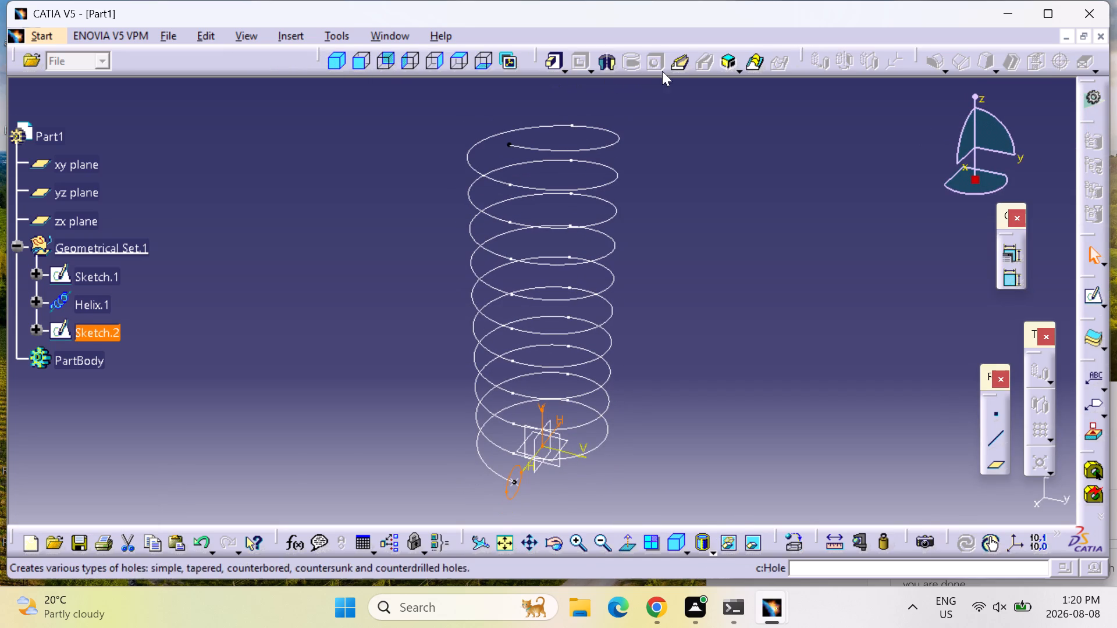
# Create a Rib that sweeps the circle sketch along the helix with Keep angle profile control, previewing it before accepting.
pyautogui.click(680, 66)
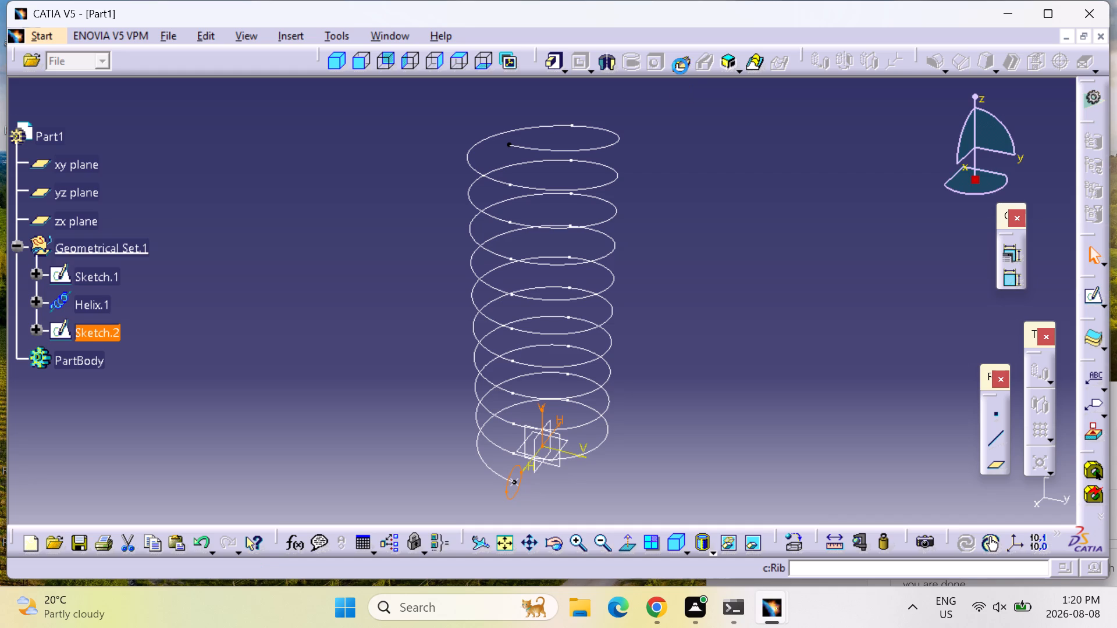
pyautogui.click(695, 335)
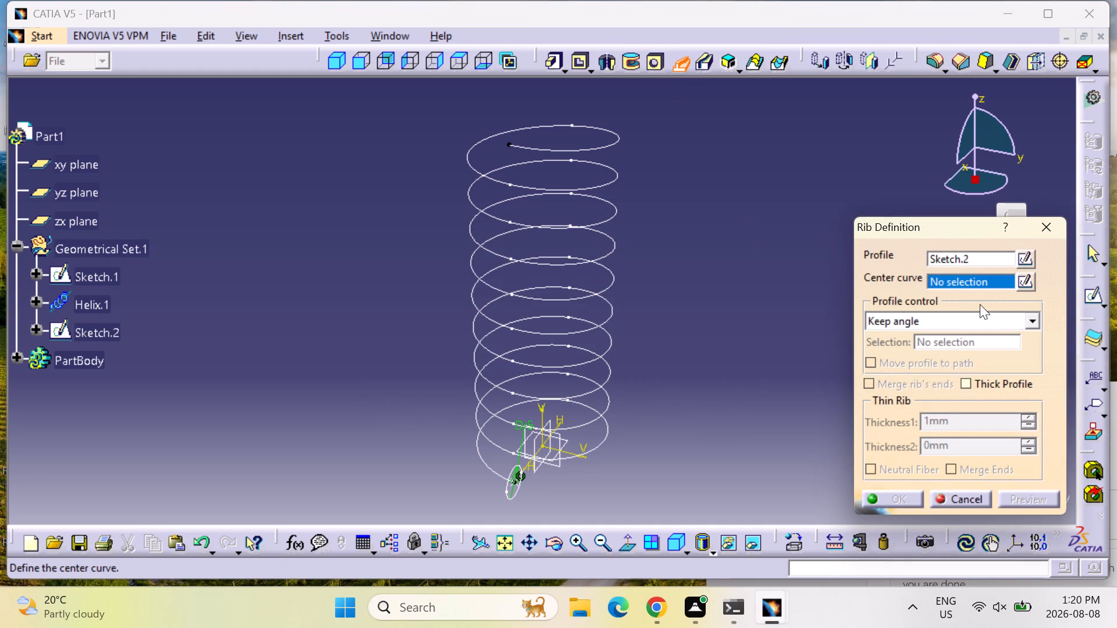
pyautogui.click(607, 353)
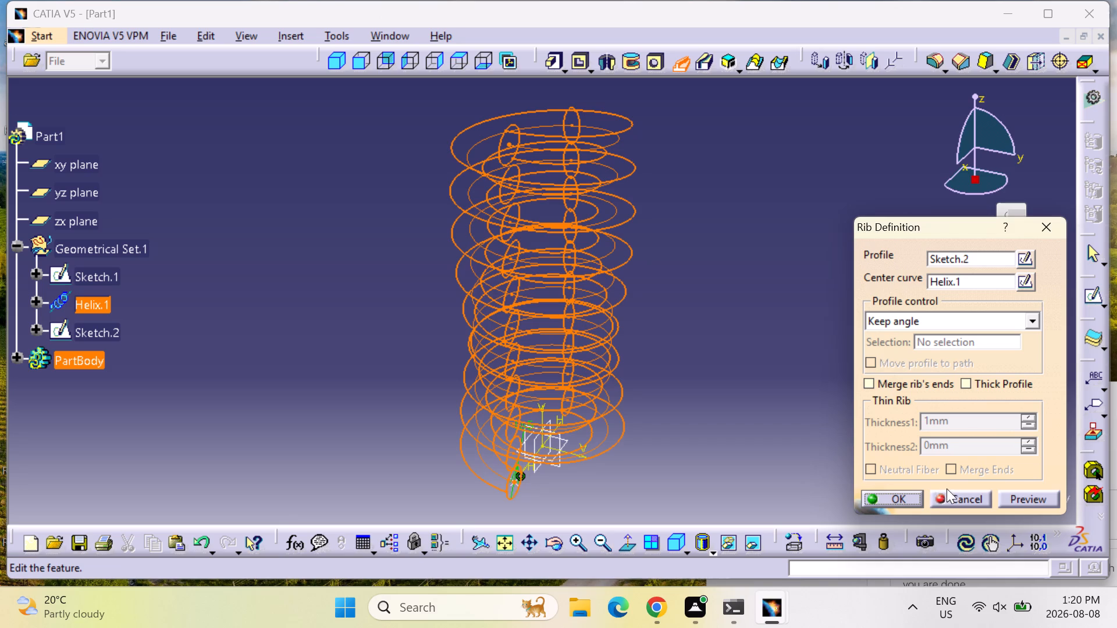
pyautogui.click(1016, 497)
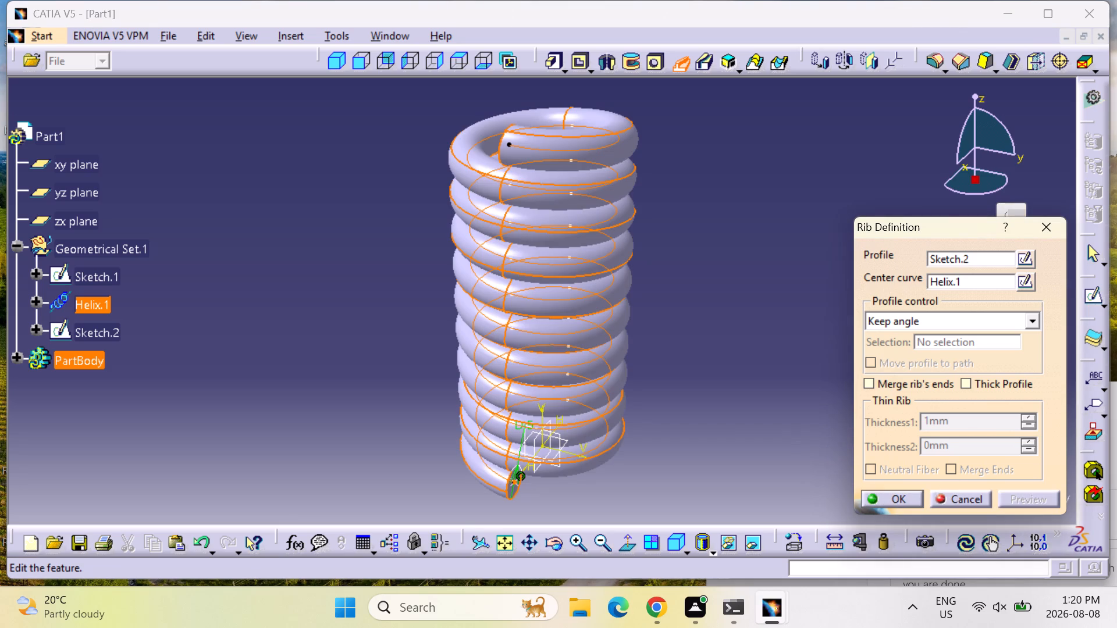
pyautogui.click(900, 498)
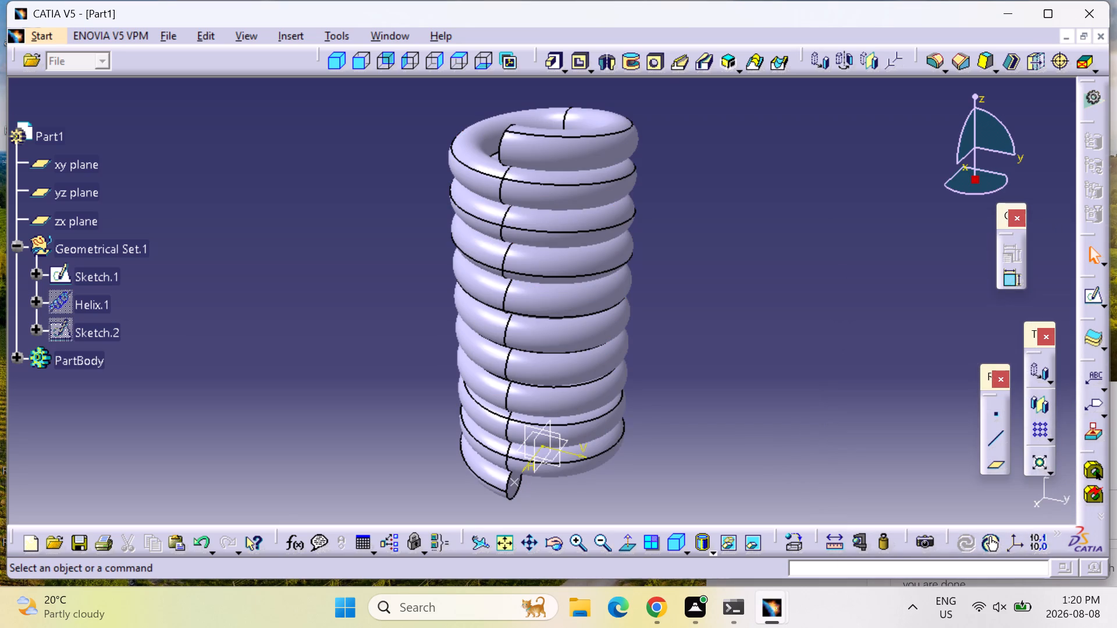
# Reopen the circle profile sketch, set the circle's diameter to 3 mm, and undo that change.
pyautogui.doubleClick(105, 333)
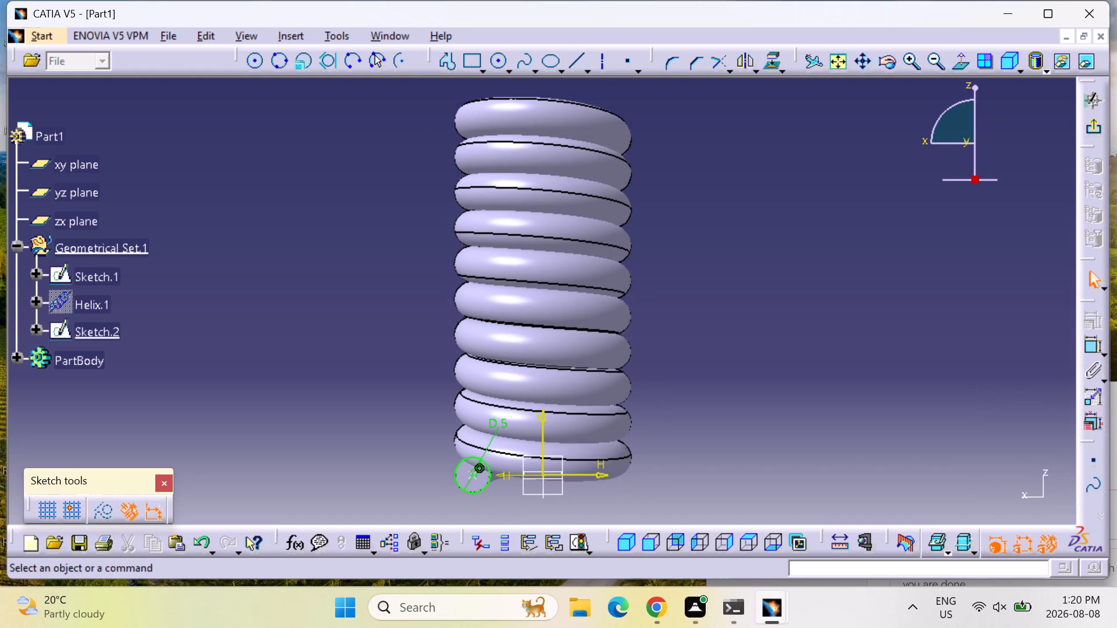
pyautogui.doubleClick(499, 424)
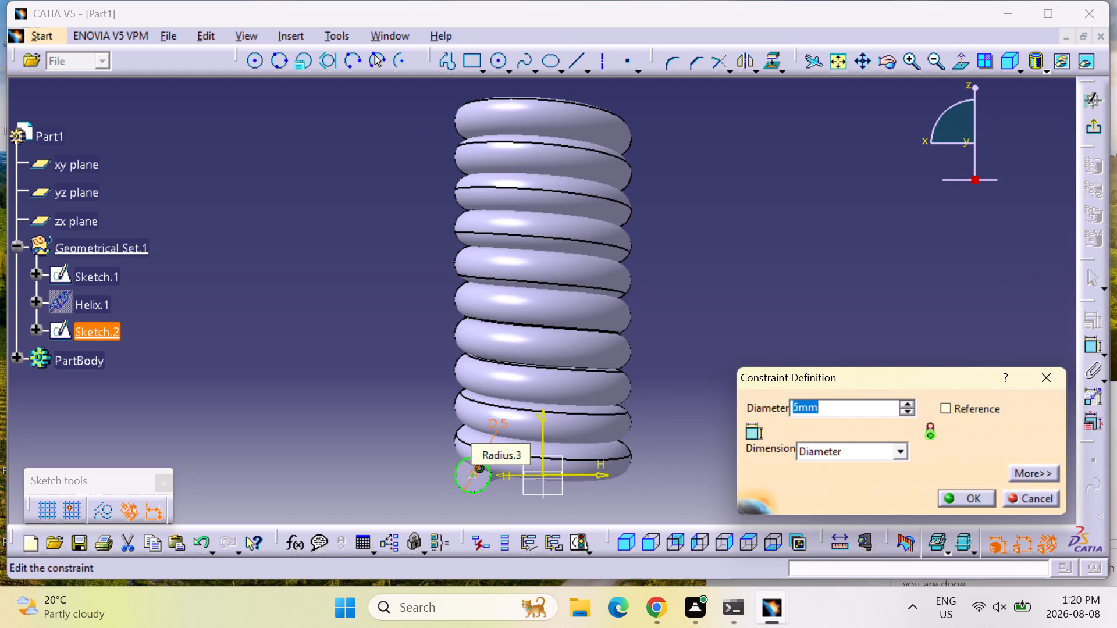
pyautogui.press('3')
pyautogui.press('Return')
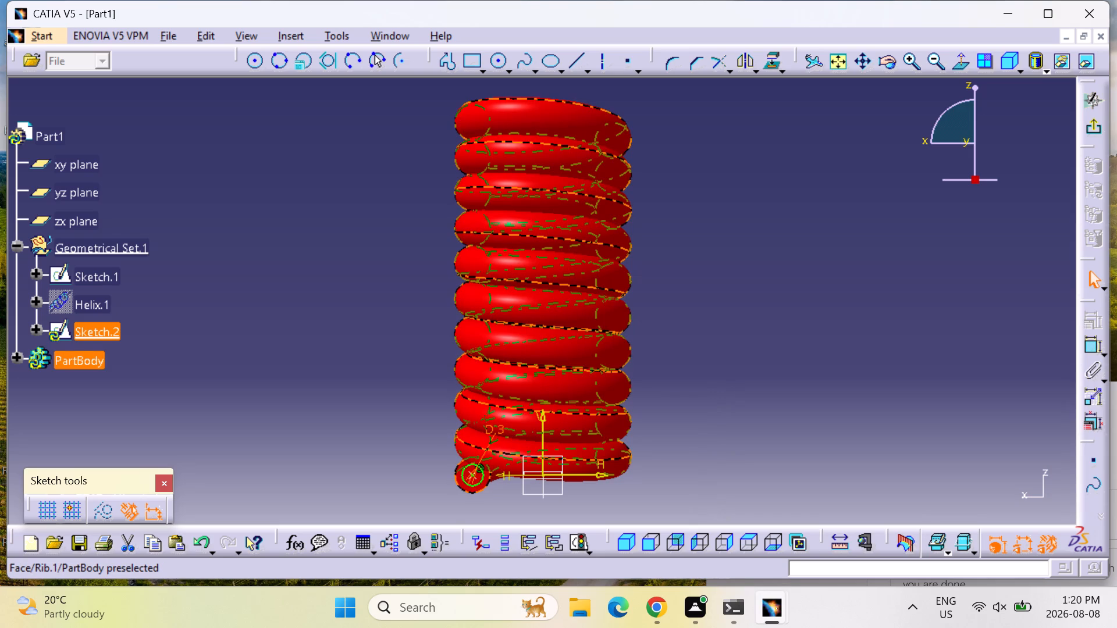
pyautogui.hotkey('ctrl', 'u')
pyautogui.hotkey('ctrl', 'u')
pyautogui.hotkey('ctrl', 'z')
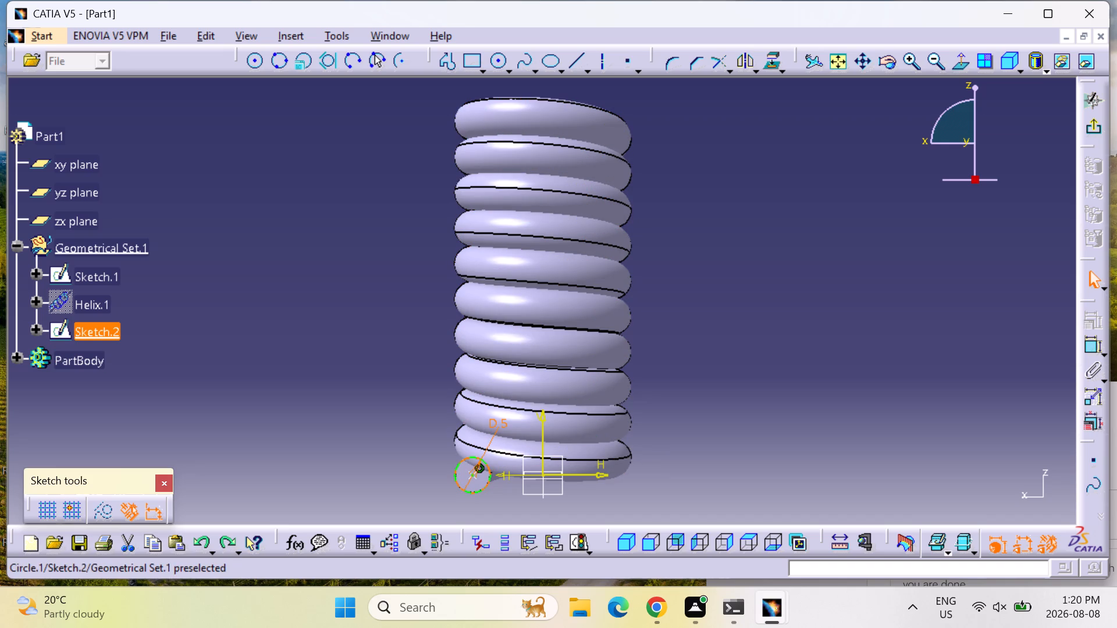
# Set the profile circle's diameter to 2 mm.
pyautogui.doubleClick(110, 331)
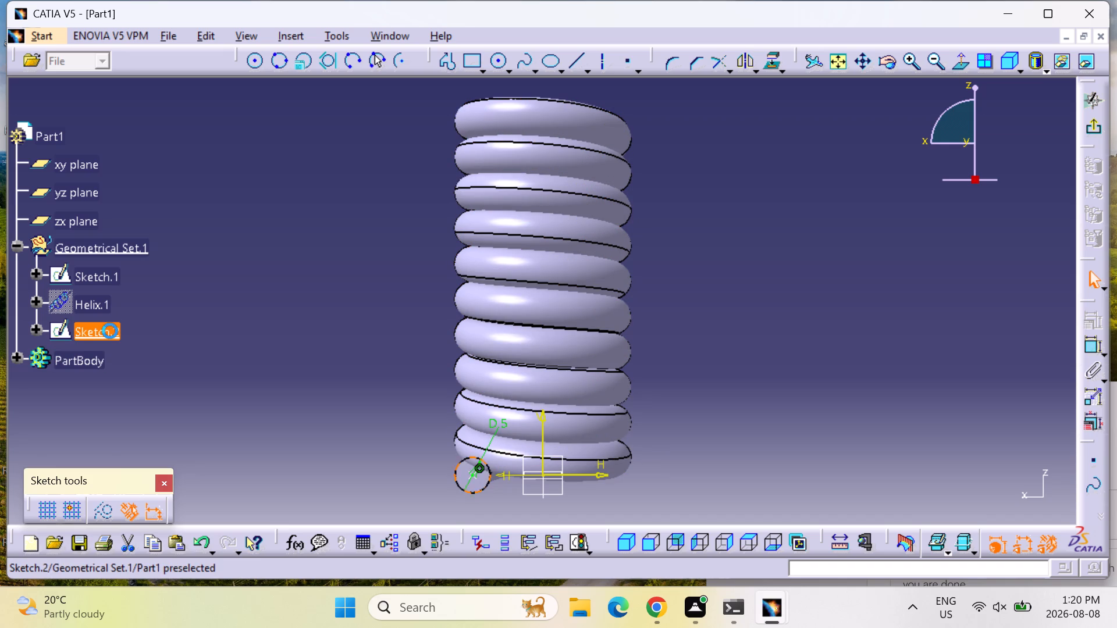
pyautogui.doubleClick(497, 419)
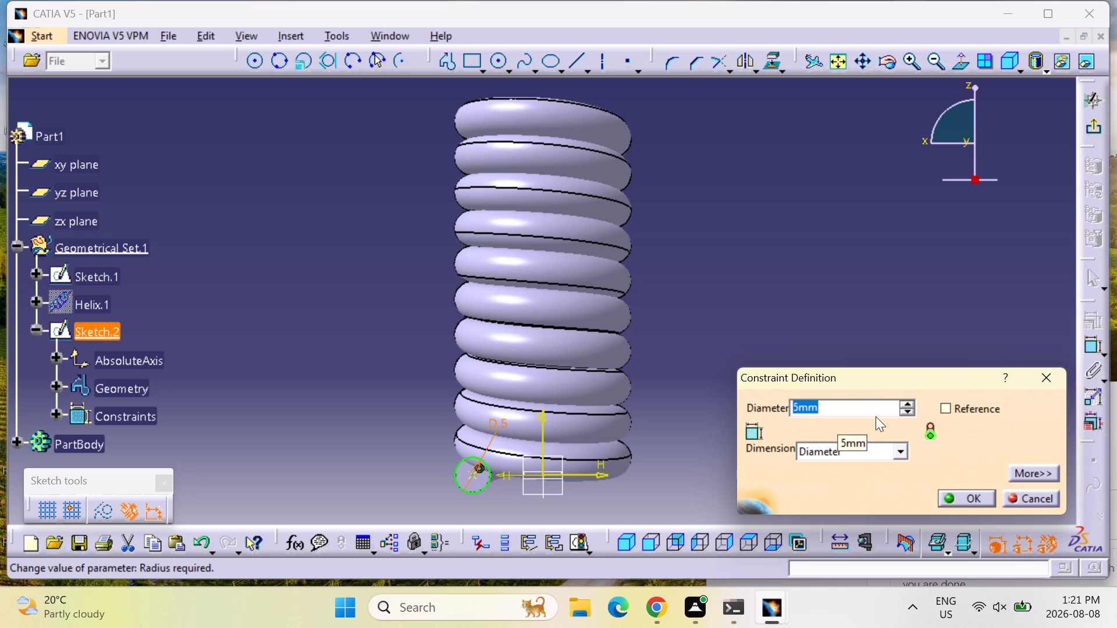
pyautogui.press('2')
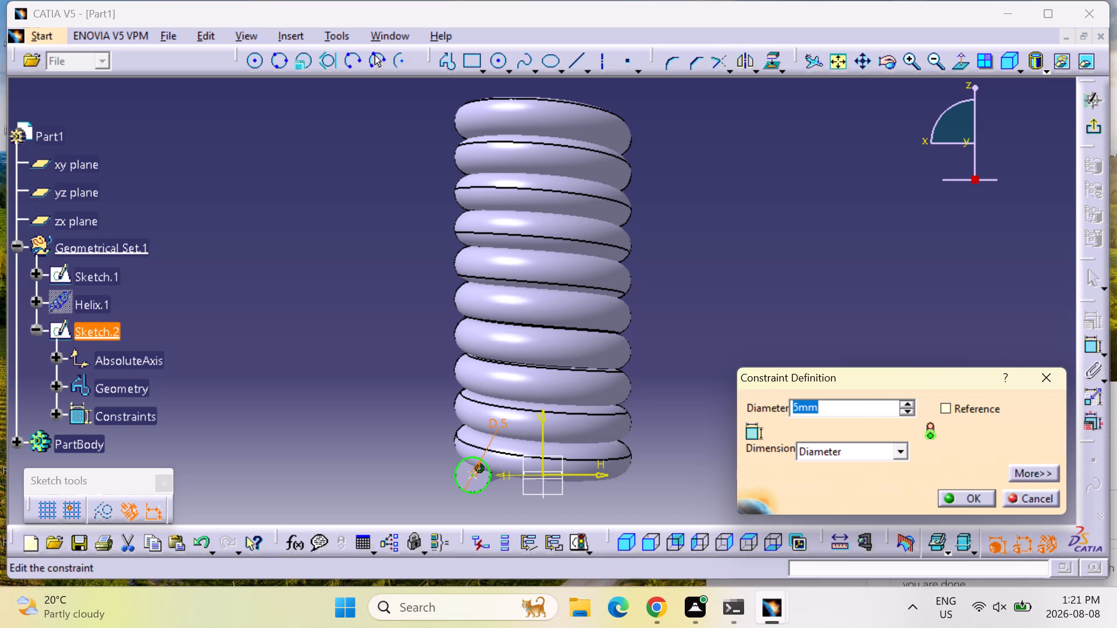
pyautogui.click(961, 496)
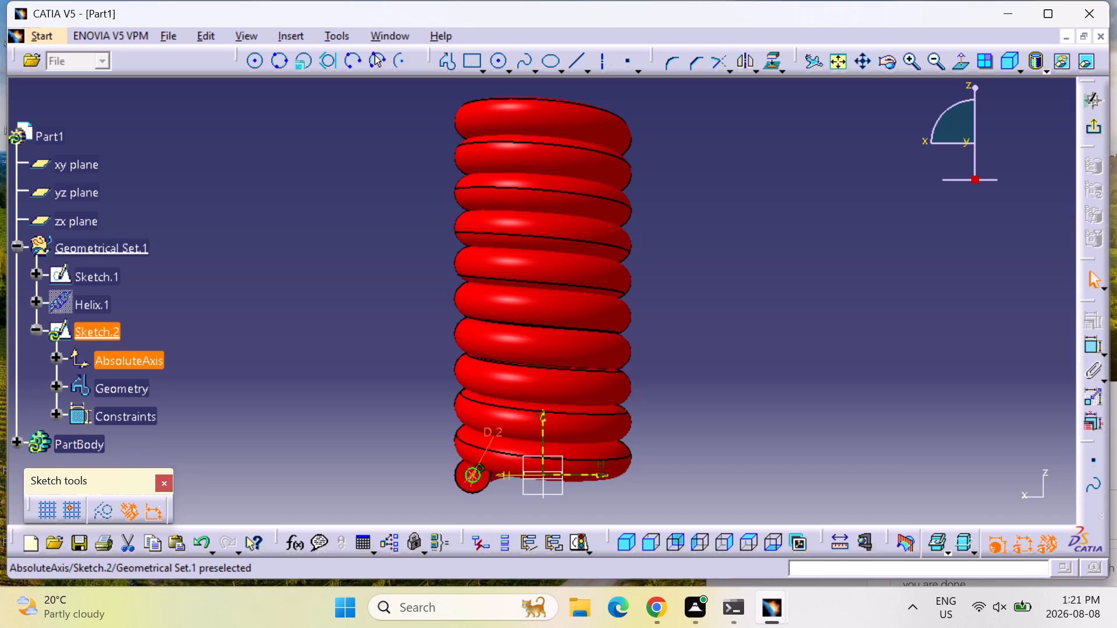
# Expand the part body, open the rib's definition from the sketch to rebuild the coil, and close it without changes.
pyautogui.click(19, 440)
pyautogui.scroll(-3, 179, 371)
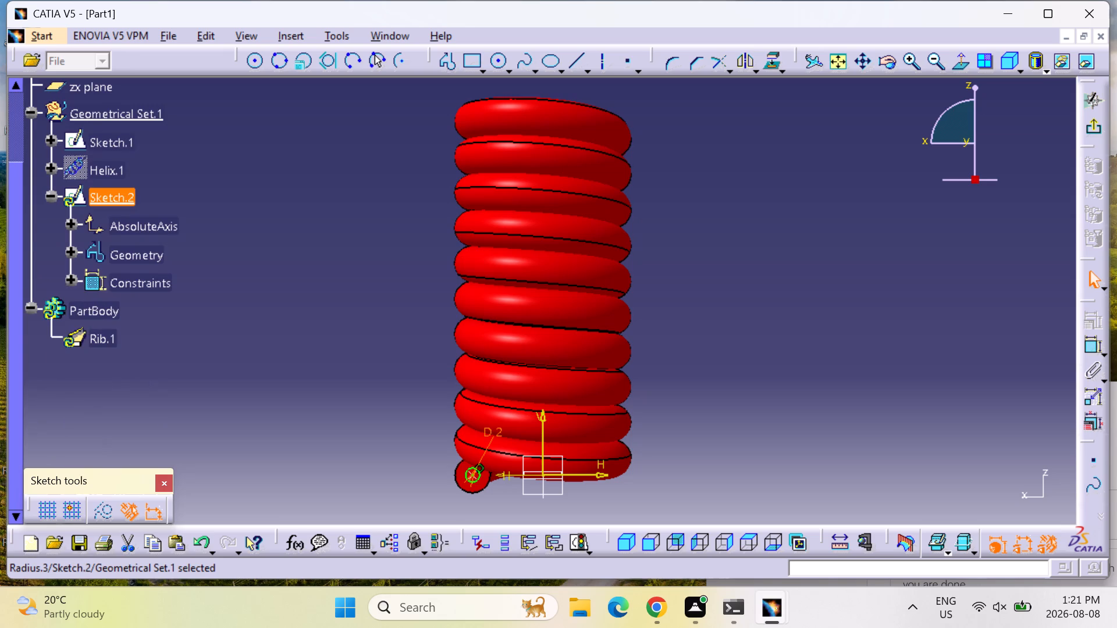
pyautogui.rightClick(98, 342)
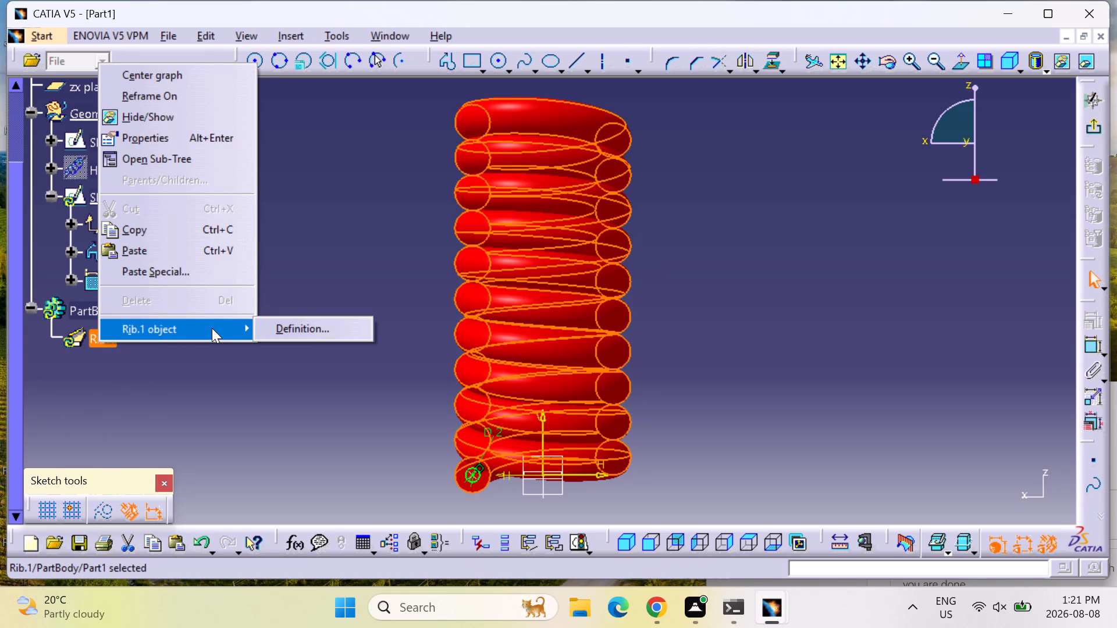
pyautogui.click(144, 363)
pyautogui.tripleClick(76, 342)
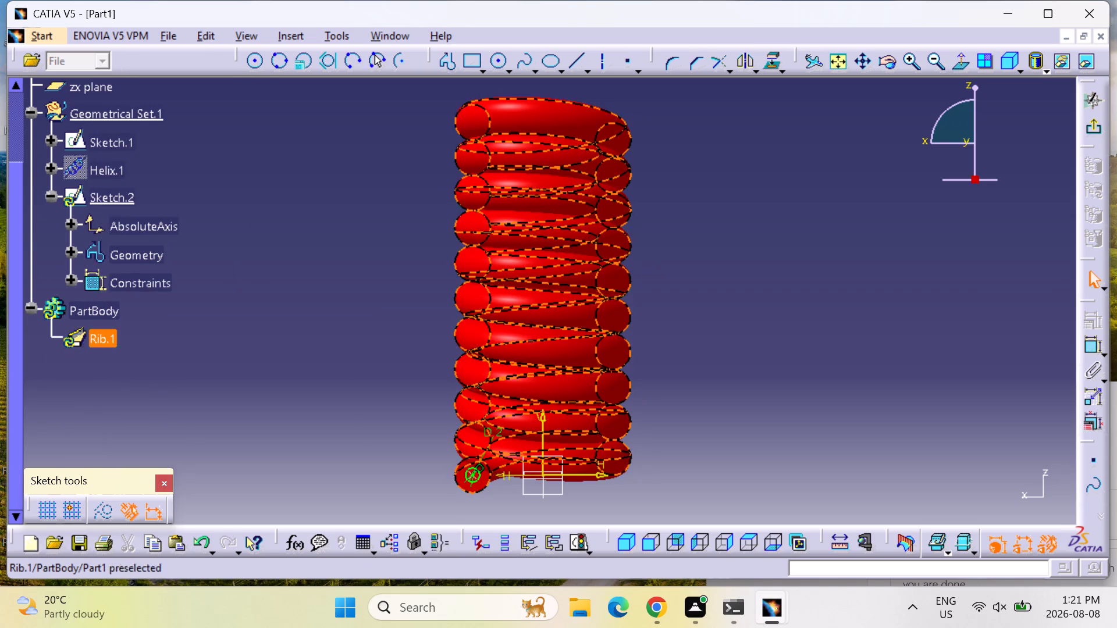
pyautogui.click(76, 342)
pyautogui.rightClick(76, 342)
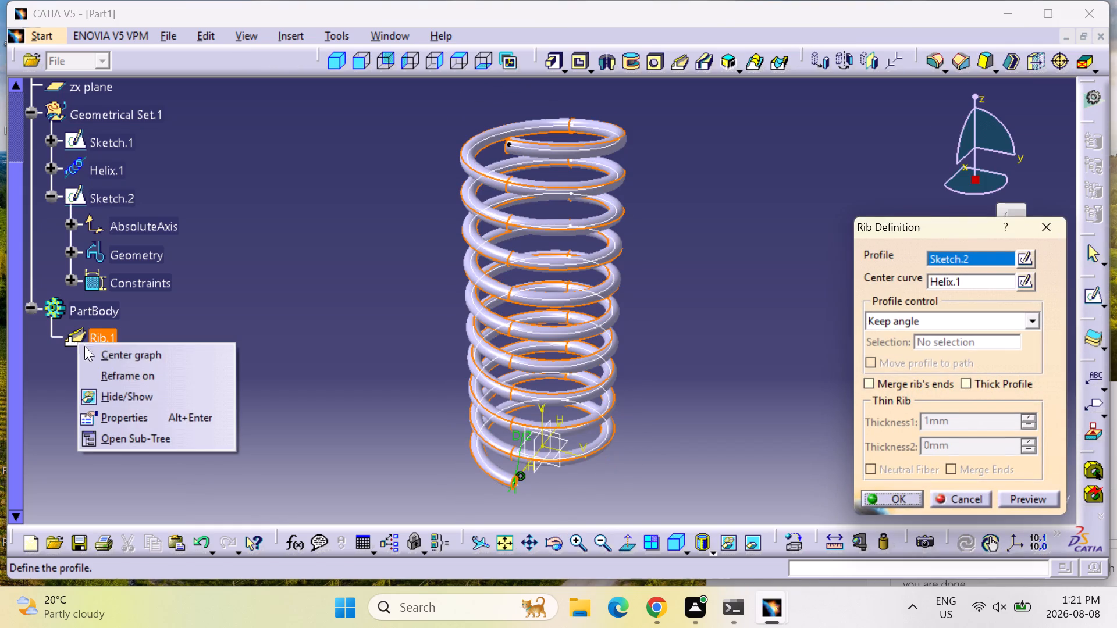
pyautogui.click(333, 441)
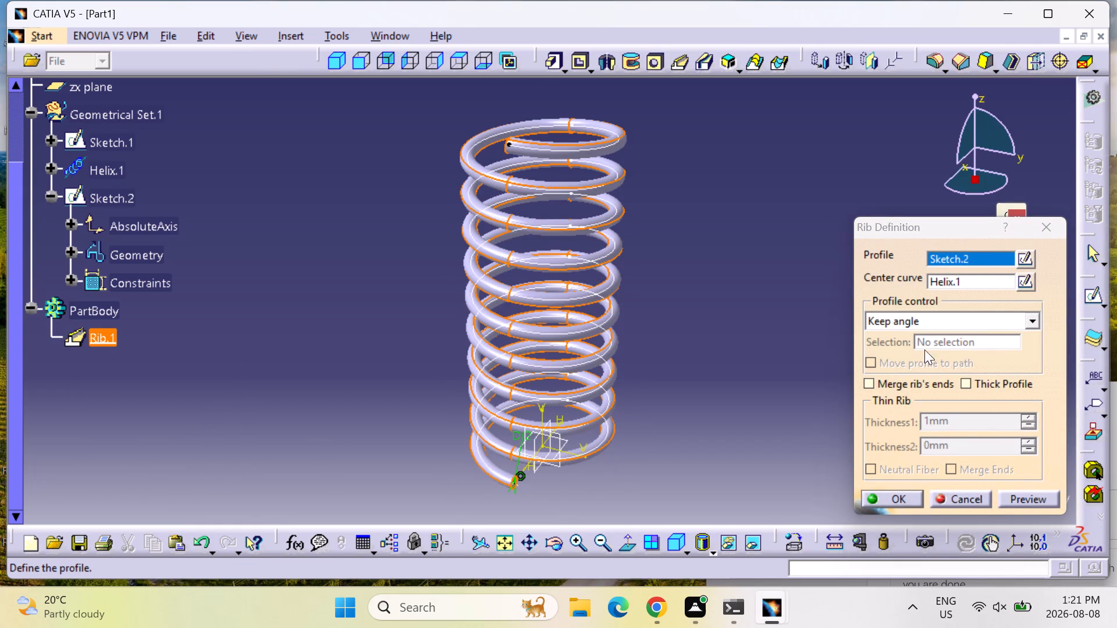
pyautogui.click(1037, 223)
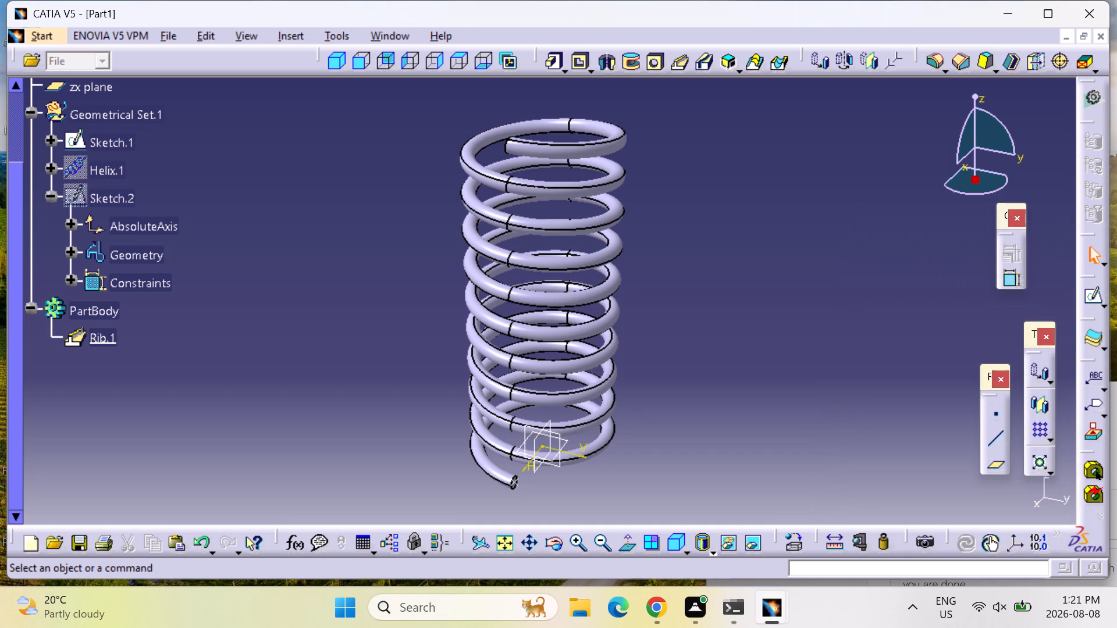
# Reopen the circle profile sketch and set the circle's diameter to 3.5 mm.
pyautogui.click(744, 263)
pyautogui.moveTo(744, 263); pyautogui.dragTo(521, 258, button='middle')
pyautogui.moveTo(742, 263); pyautogui.dragTo(521, 258, button='right')
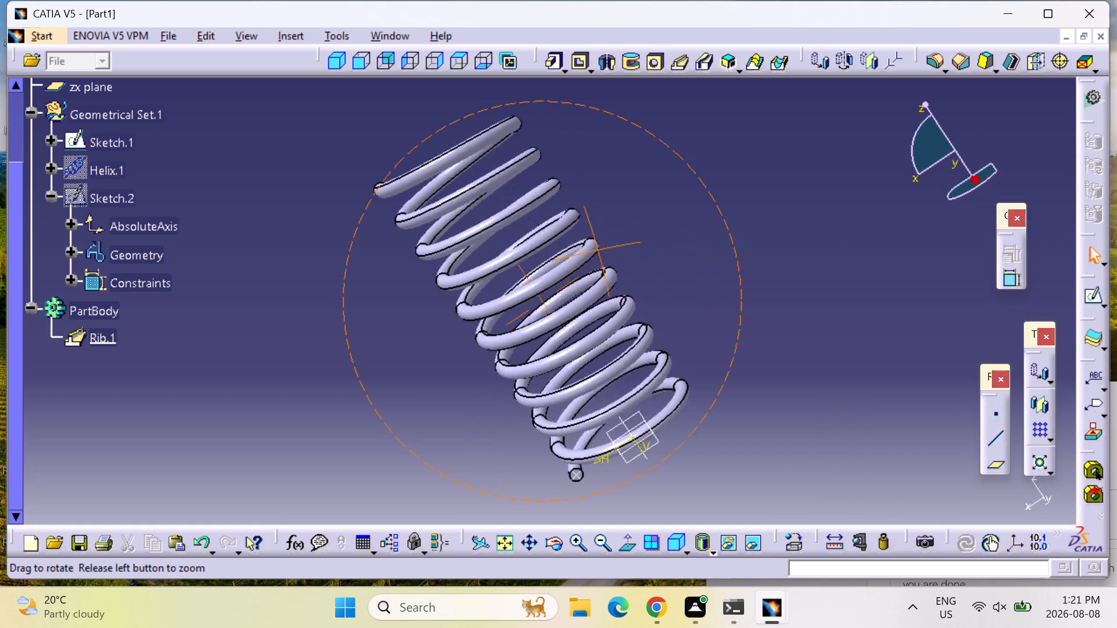
pyautogui.moveTo(521, 258); pyautogui.dragTo(651, 286, button='right')
pyautogui.moveTo(521, 258); pyautogui.dragTo(651, 286, button='middle')
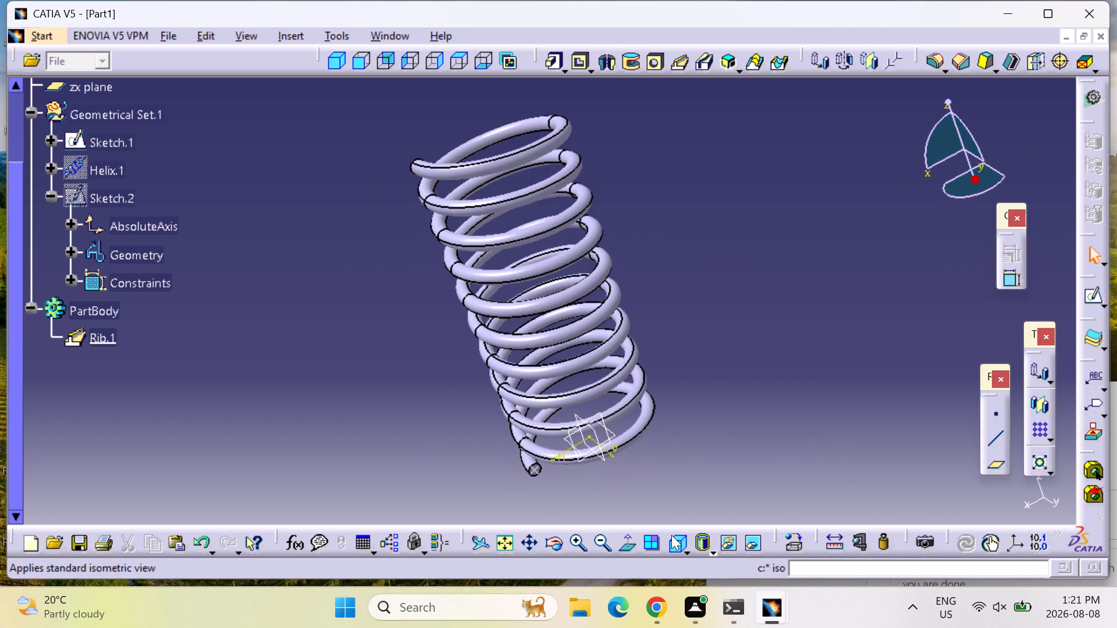
pyautogui.click(674, 544)
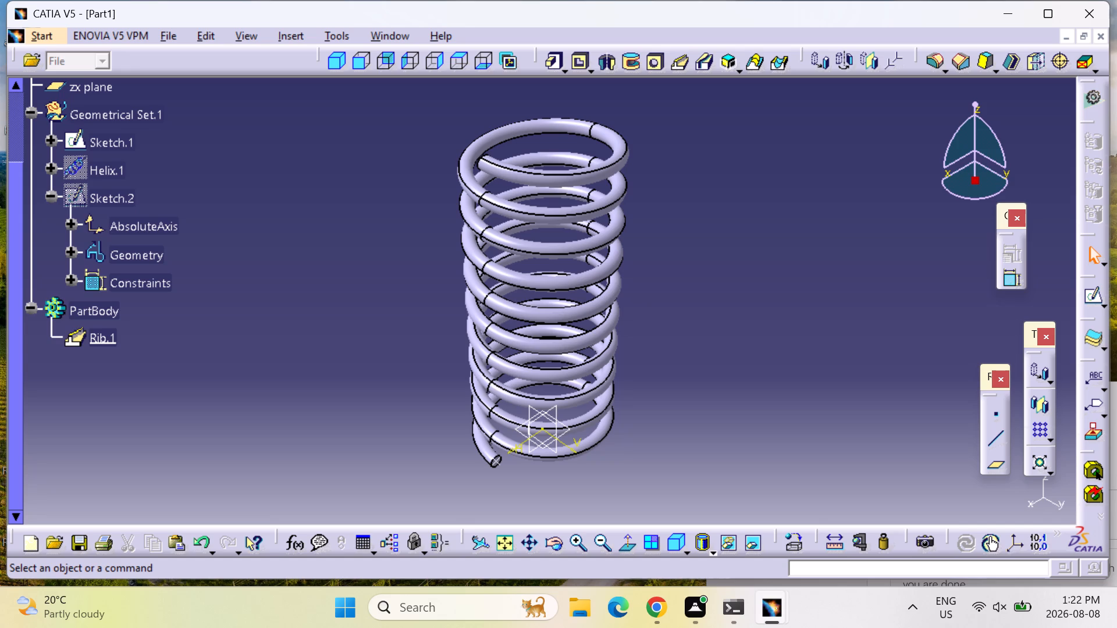
pyautogui.doubleClick(108, 194)
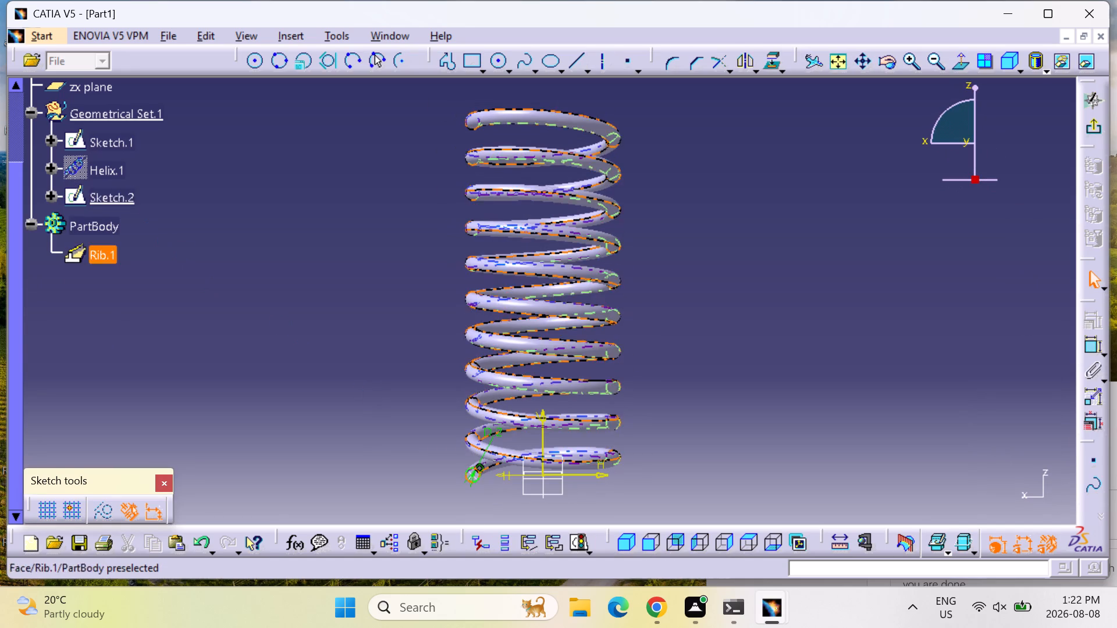
pyautogui.doubleClick(490, 433)
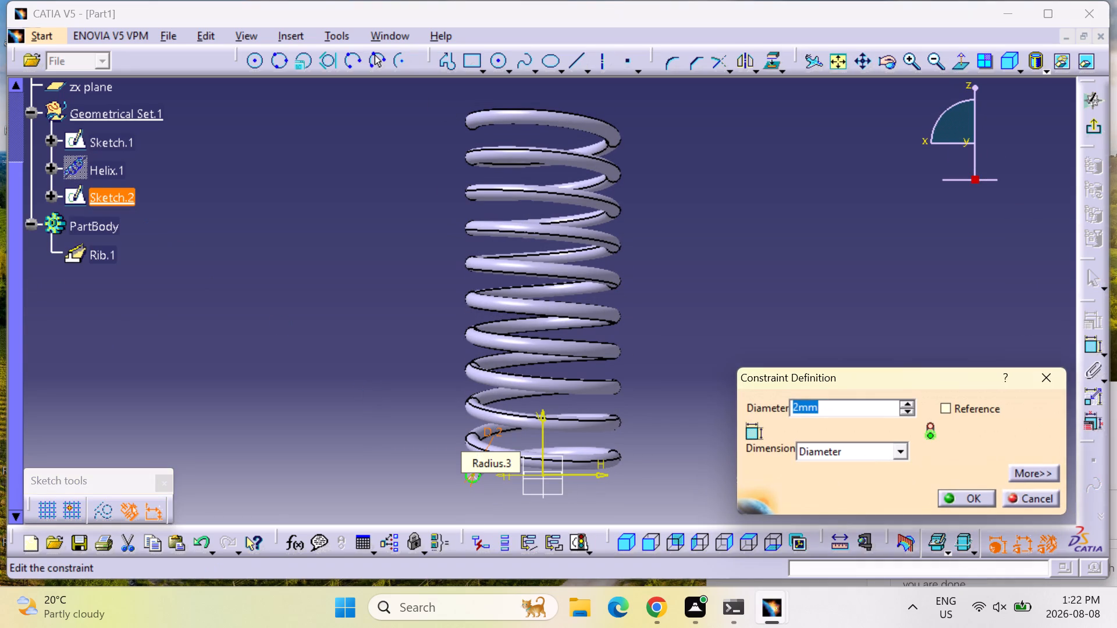
pyautogui.write('3.5')
pyautogui.press('Return')
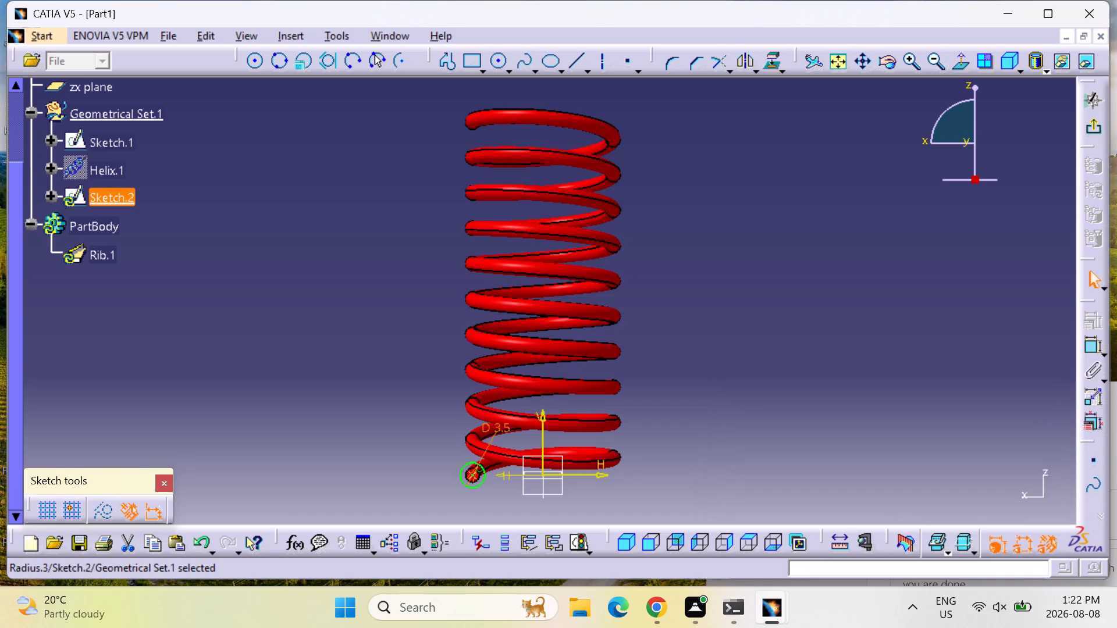
# Open the rib's definition from the sketch to rebuild the coil, and close it without changing its settings.
pyautogui.doubleClick(96, 255)
pyautogui.doubleClick(96, 255)
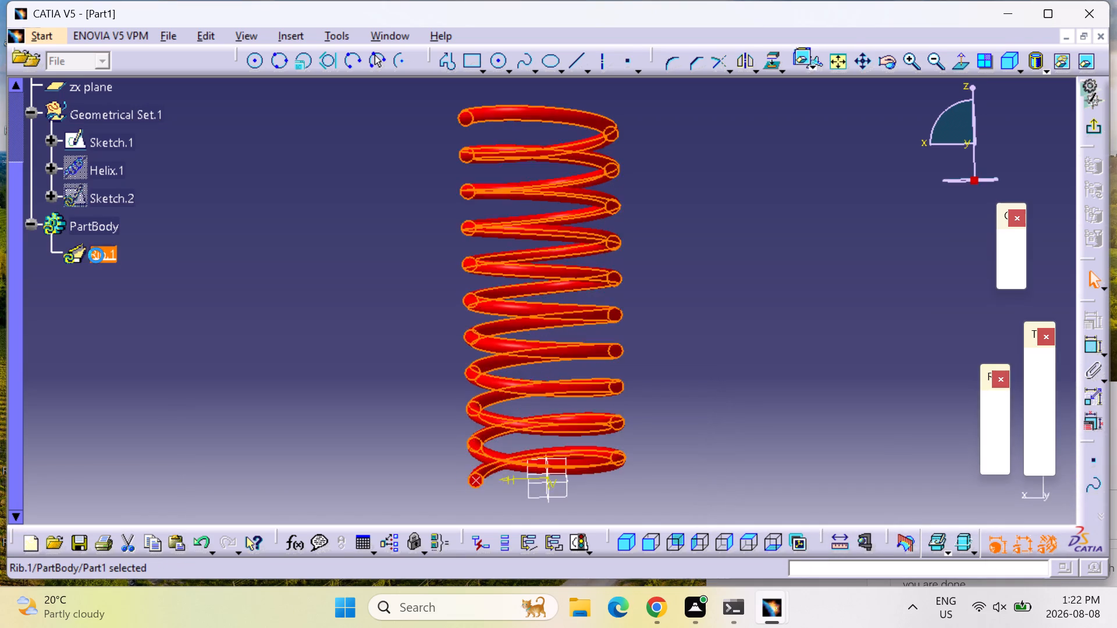
pyautogui.click(200, 301)
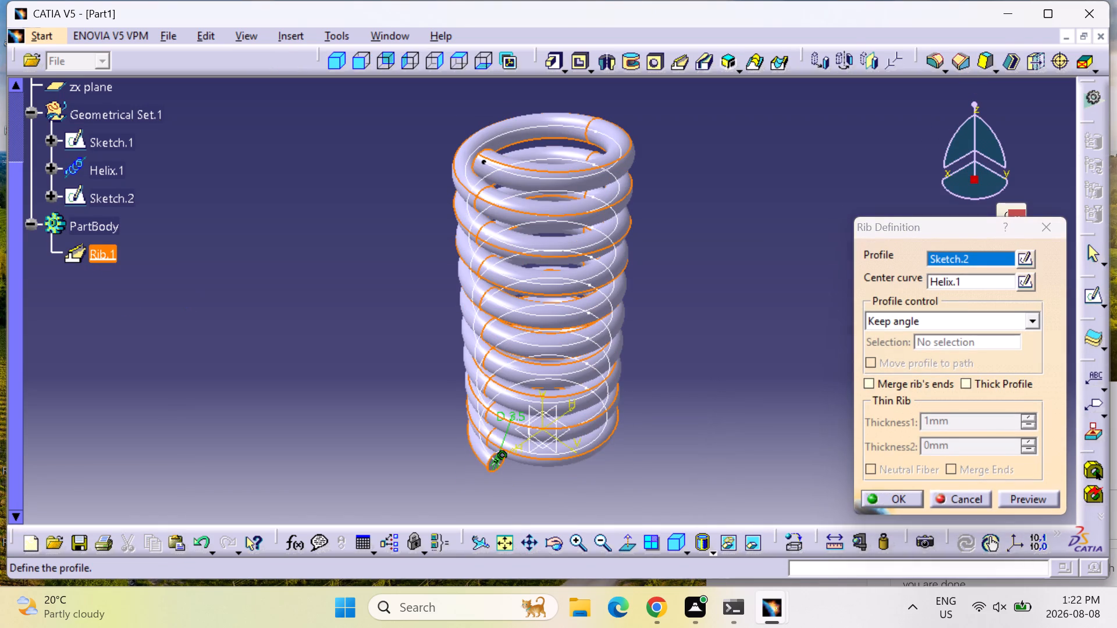
pyautogui.click(1055, 224)
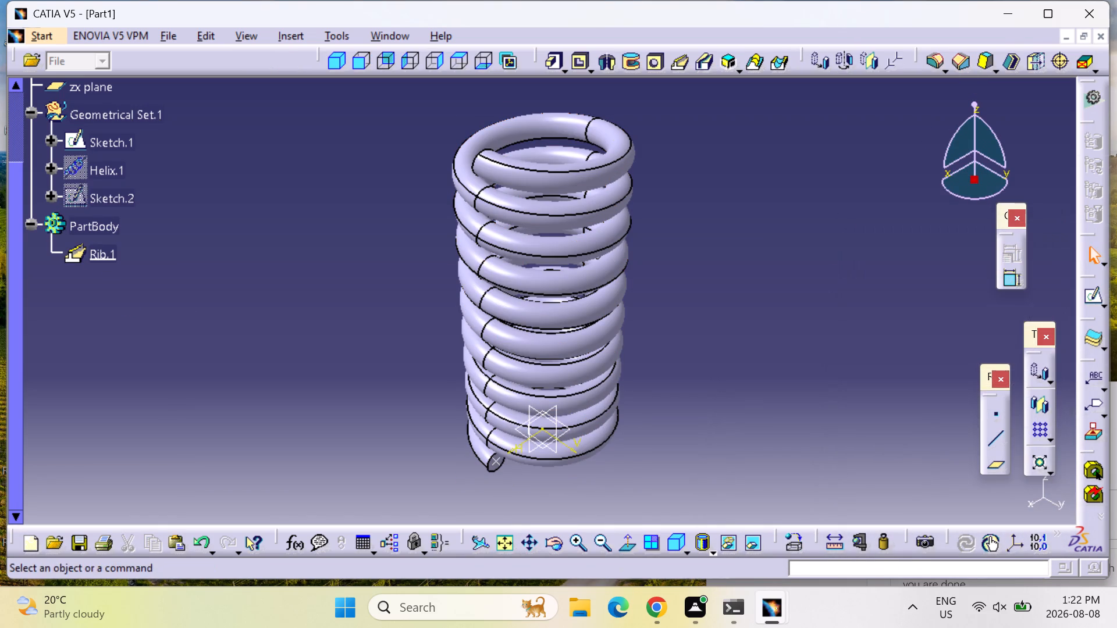
# Examine the rebuilt spring's coils and spacing from several angles, including the isometric view.
pyautogui.moveTo(809, 358); pyautogui.dragTo(592, 303, button='middle')
pyautogui.moveTo(809, 358); pyautogui.dragTo(592, 303, button='right')
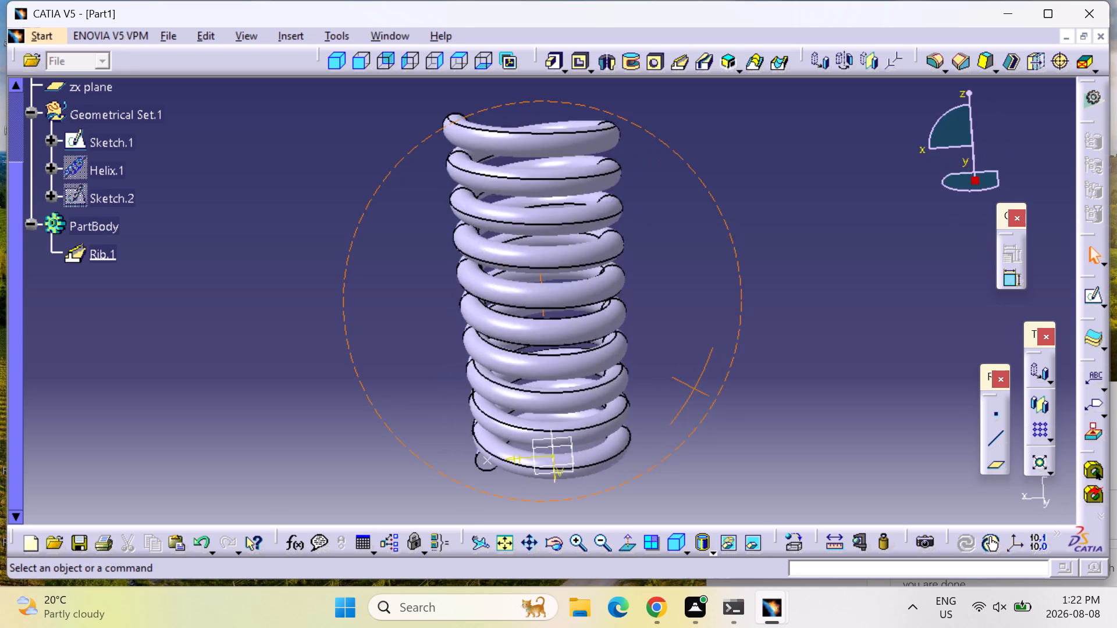
pyautogui.moveTo(592, 303); pyautogui.dragTo(578, 324, button='middle')
pyautogui.moveTo(592, 303); pyautogui.dragTo(578, 324, button='right')
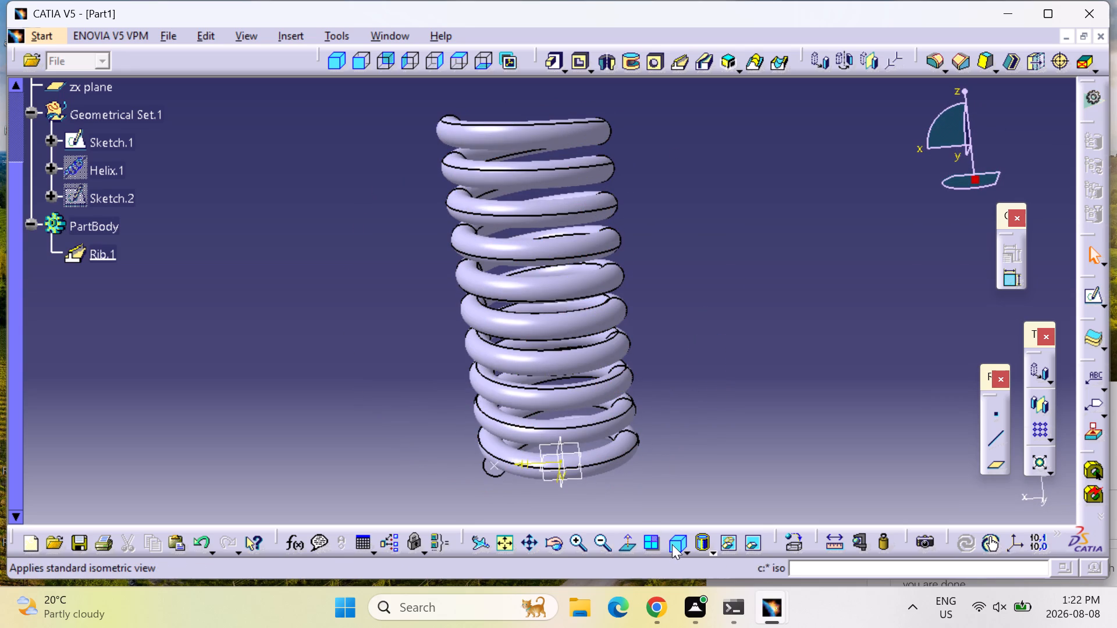
pyautogui.click(672, 544)
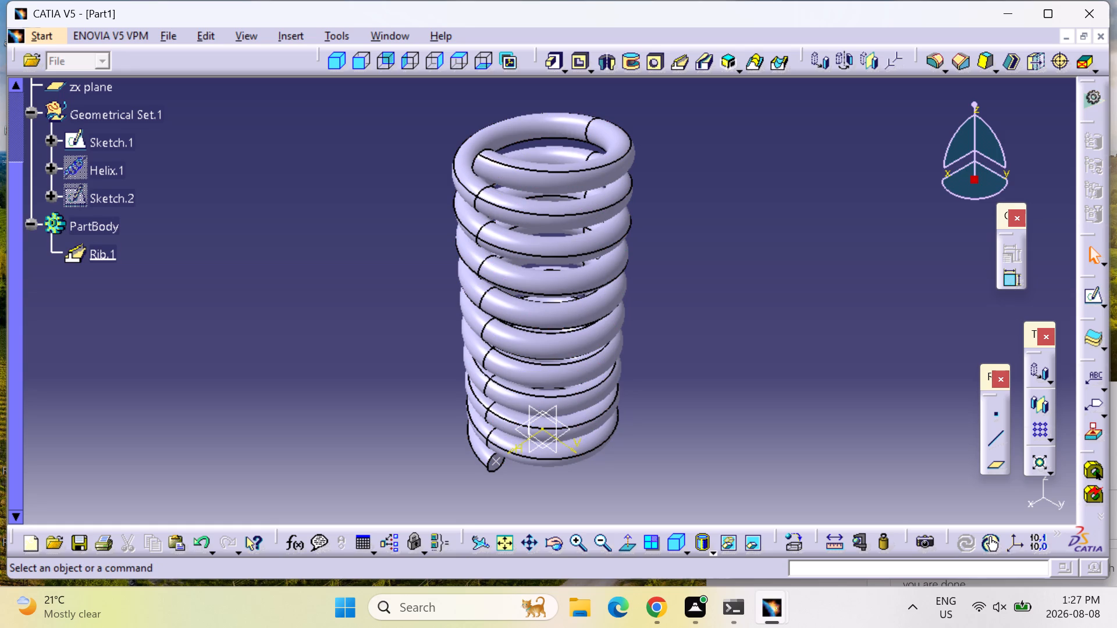
pyautogui.moveTo(655, 280); pyautogui.dragTo(549, 251, button='middle')
pyautogui.moveTo(655, 280); pyautogui.dragTo(549, 251, button='right')
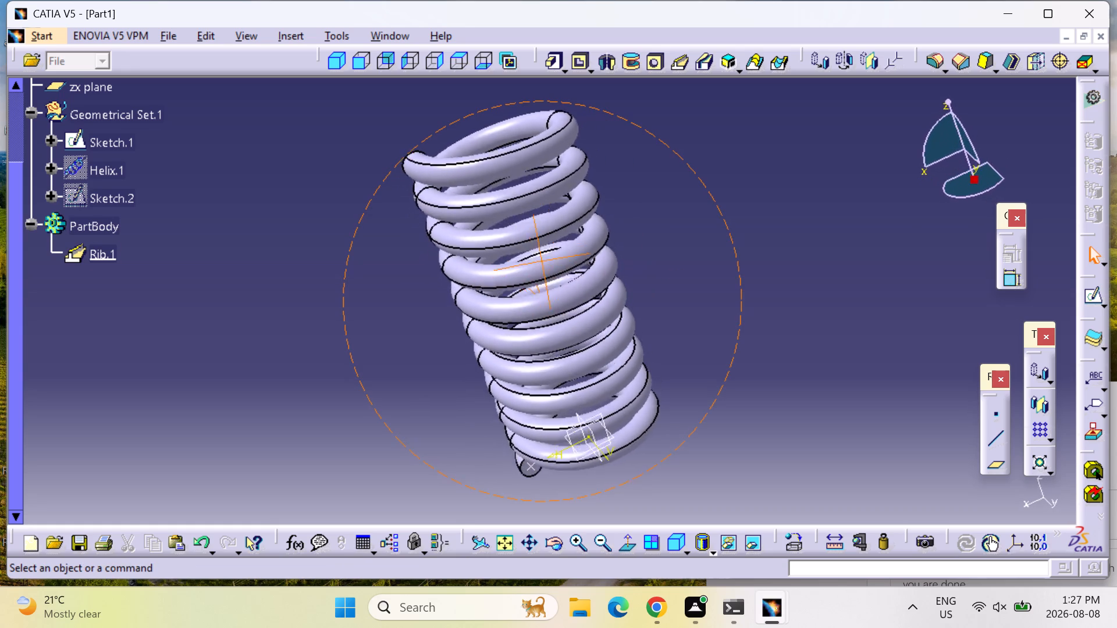
pyautogui.moveTo(549, 251); pyautogui.dragTo(637, 219, button='middle')
pyautogui.moveTo(549, 251); pyautogui.dragTo(637, 219, button='right')
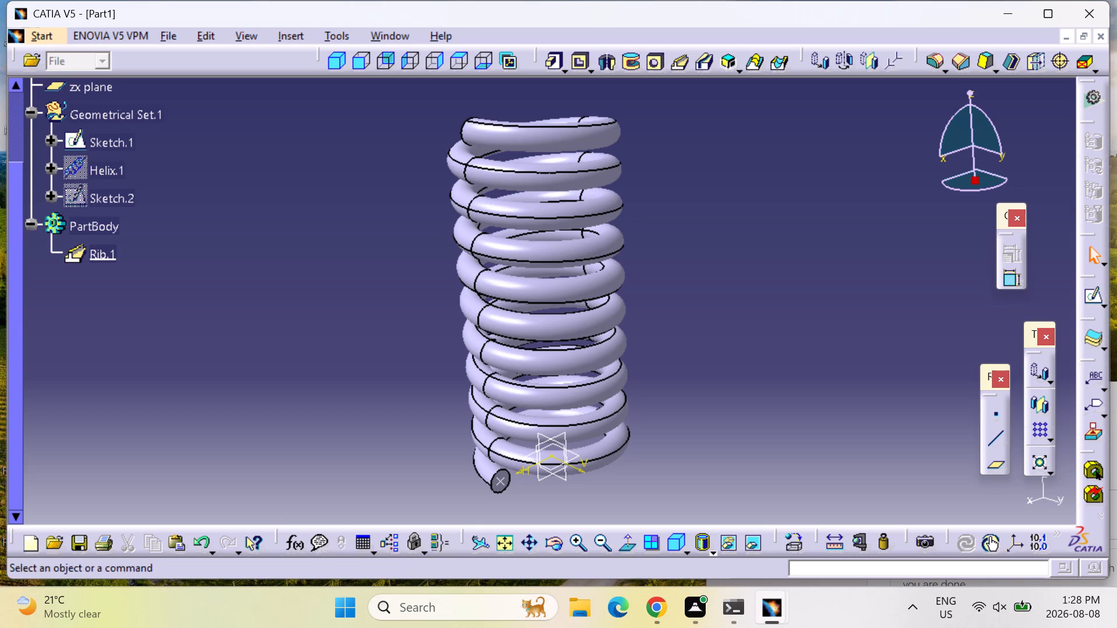
# Save the spring part to the Desktop as a CATPart file named HELIX.
pyautogui.hotkey('ctrl', 's')
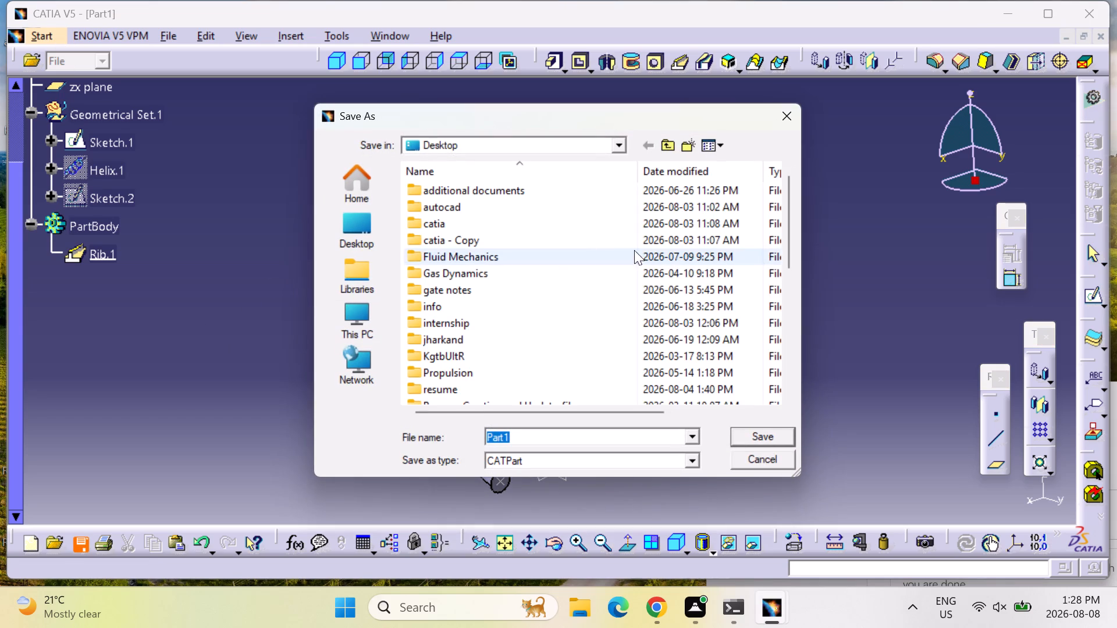
pyautogui.click(371, 231)
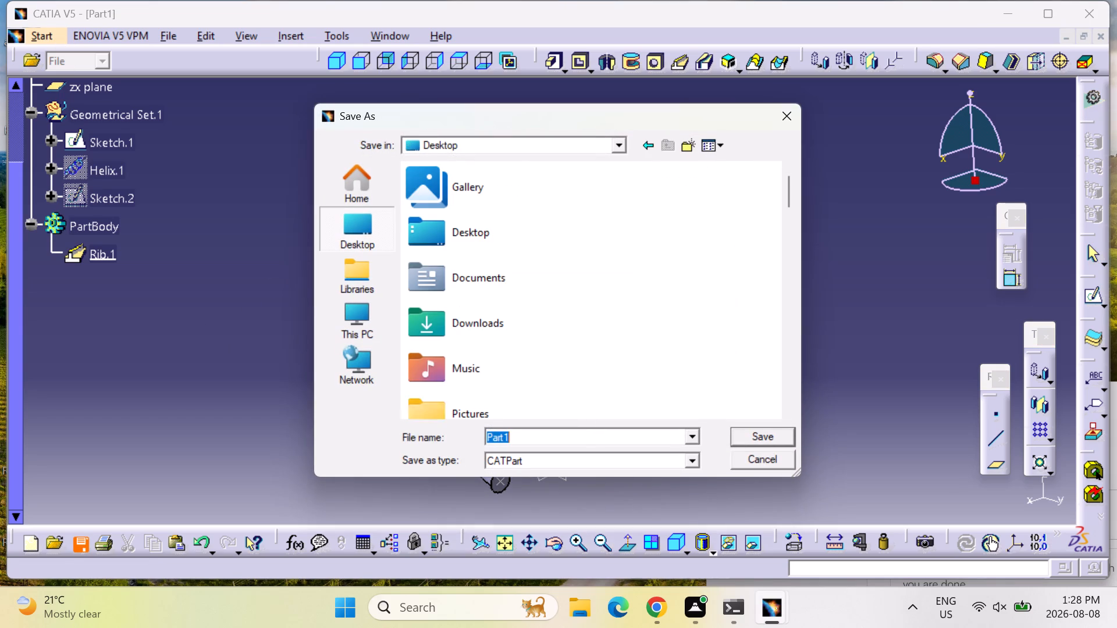
pyautogui.write('HELIX')
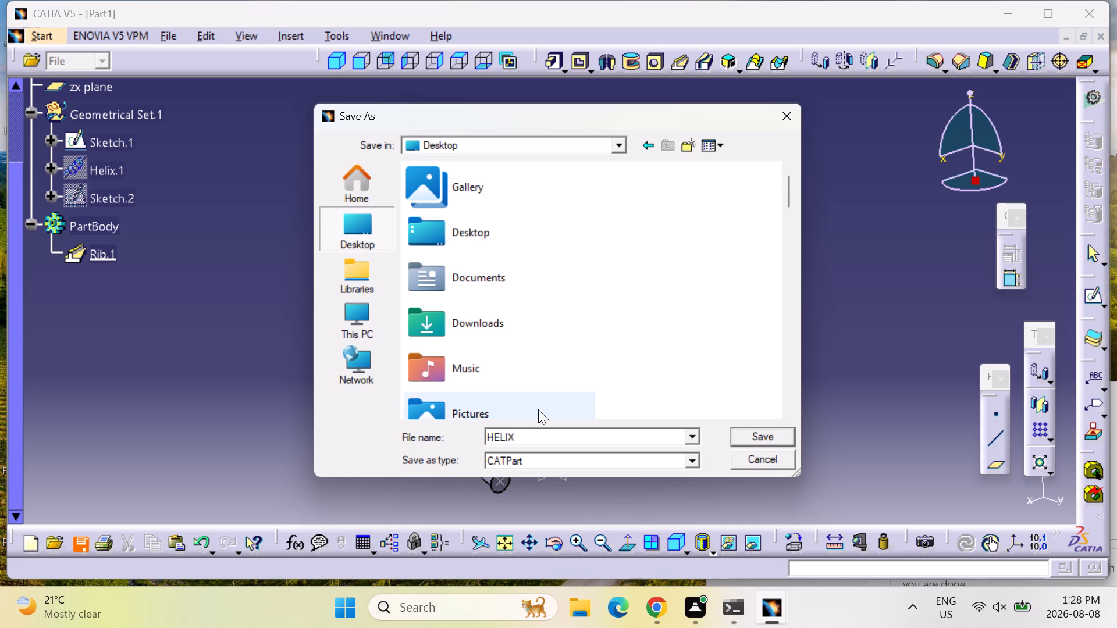
pyautogui.click(360, 231)
pyautogui.click(776, 437)
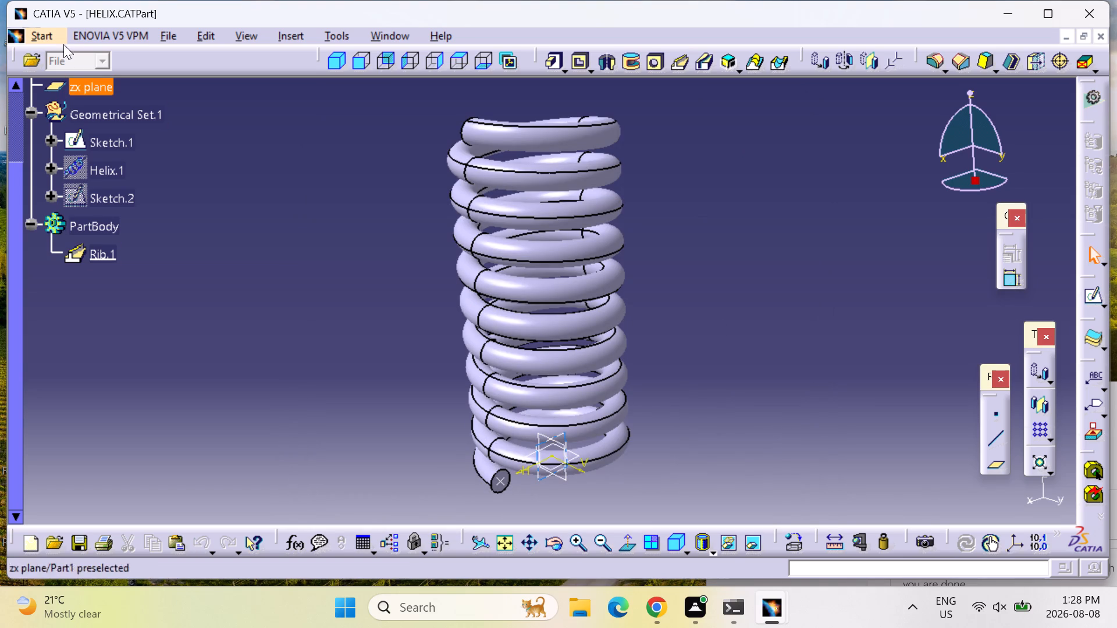
# Print the spring view to a PDF document named HELIX on the Desktop.
pyautogui.click(107, 545)
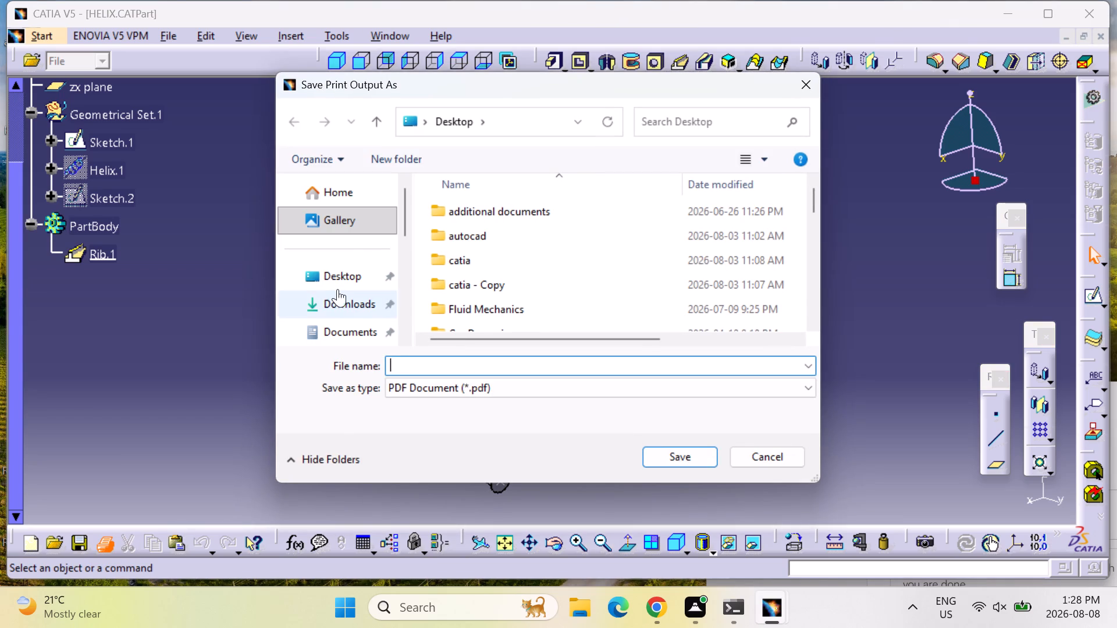
pyautogui.click(348, 282)
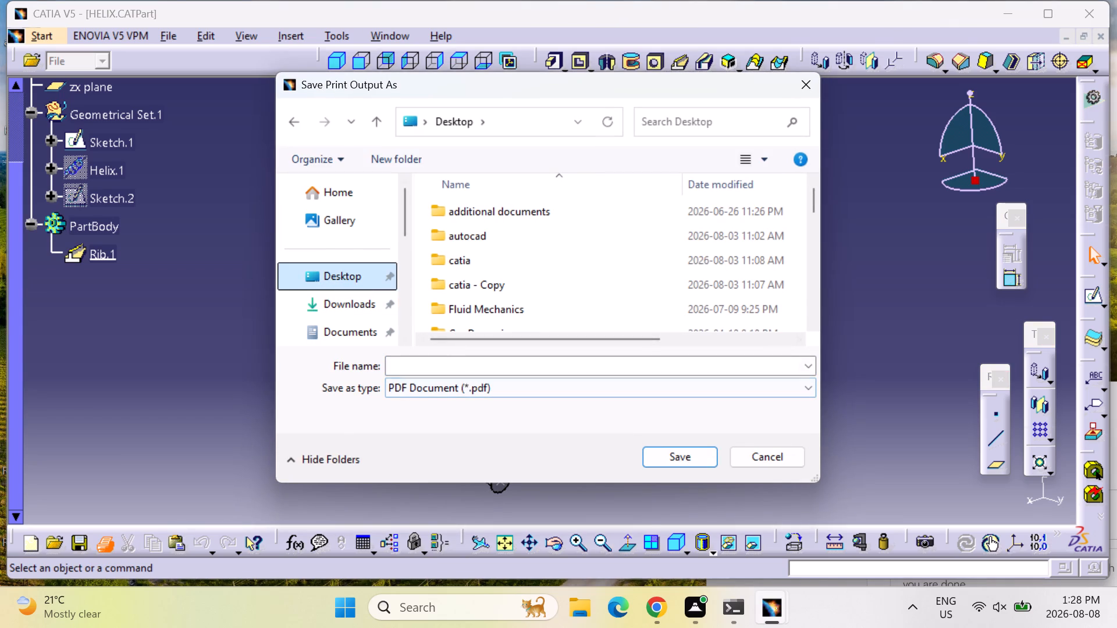
pyautogui.click(463, 365)
pyautogui.write('HE')
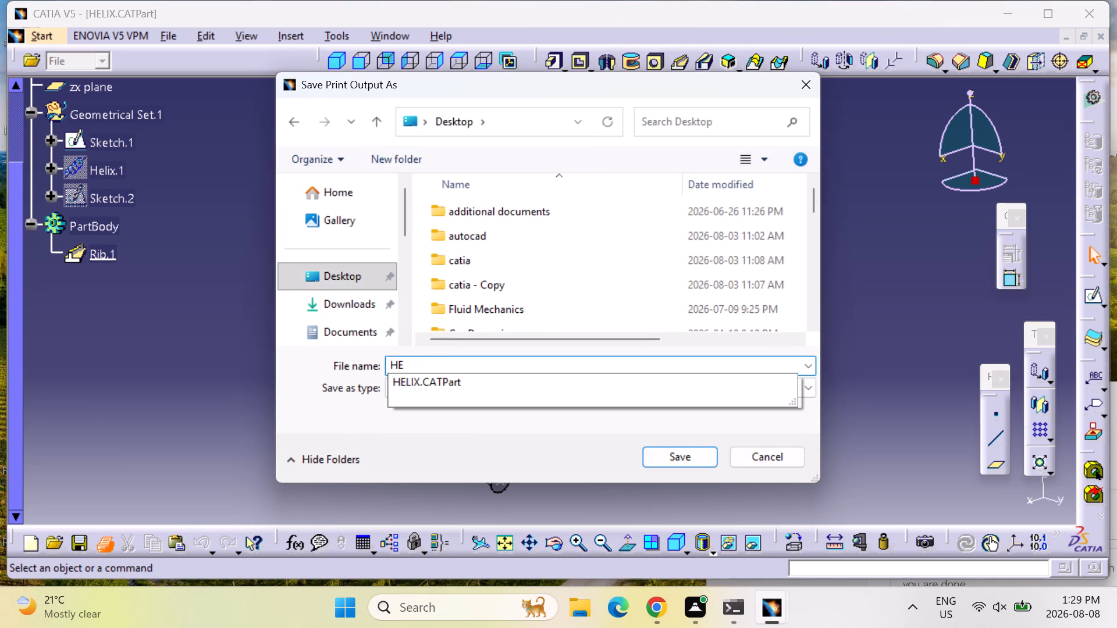
pyautogui.write('LIX')
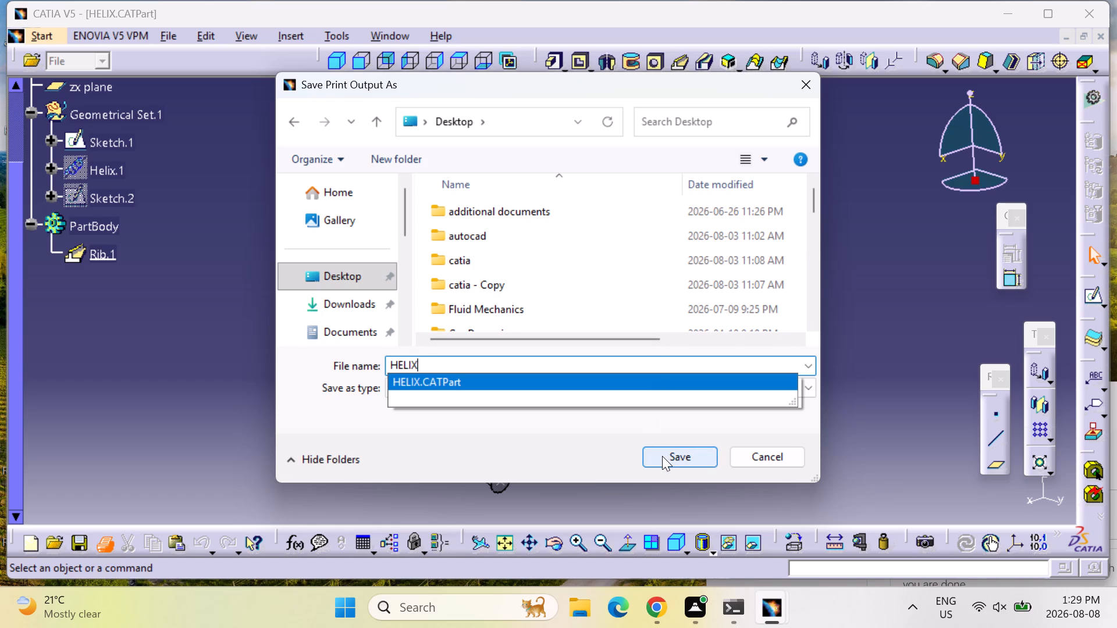
pyautogui.click(662, 456)
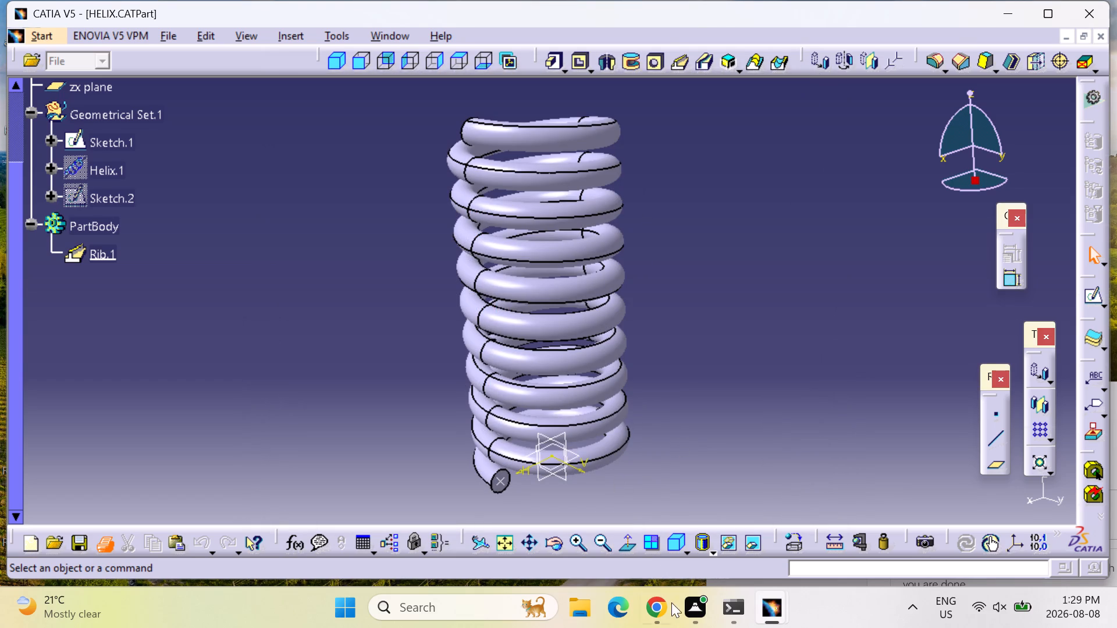